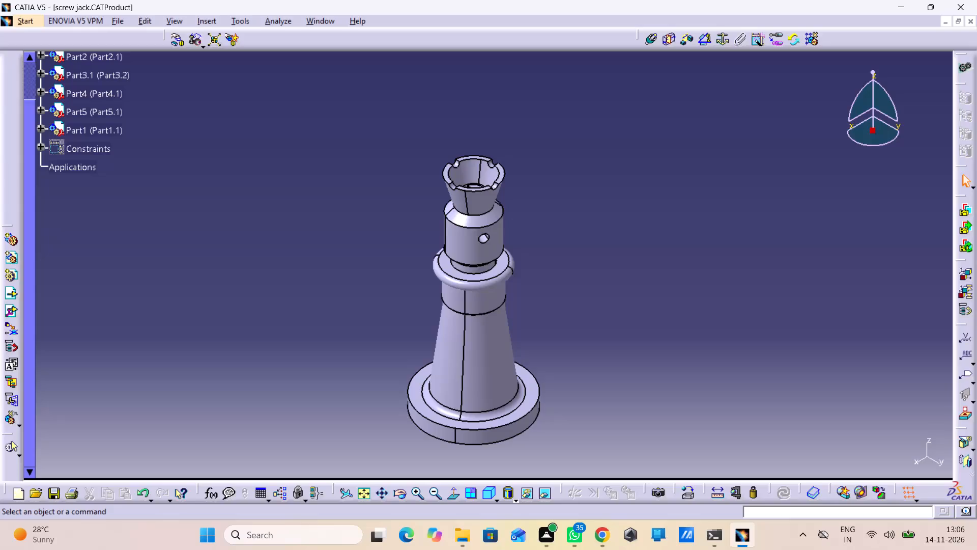
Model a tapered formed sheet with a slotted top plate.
Close the screw jack product without saving its changes.
click(969, 19)
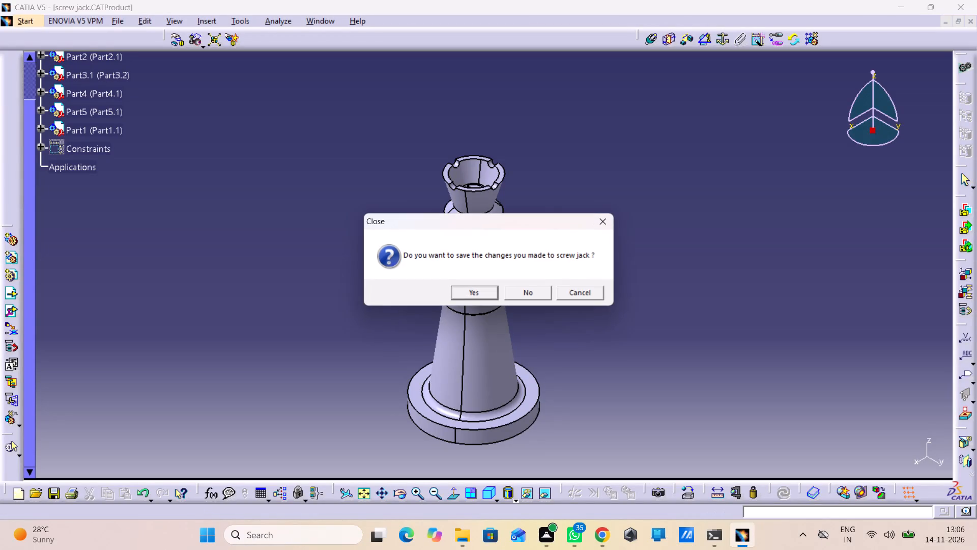
click(530, 293)
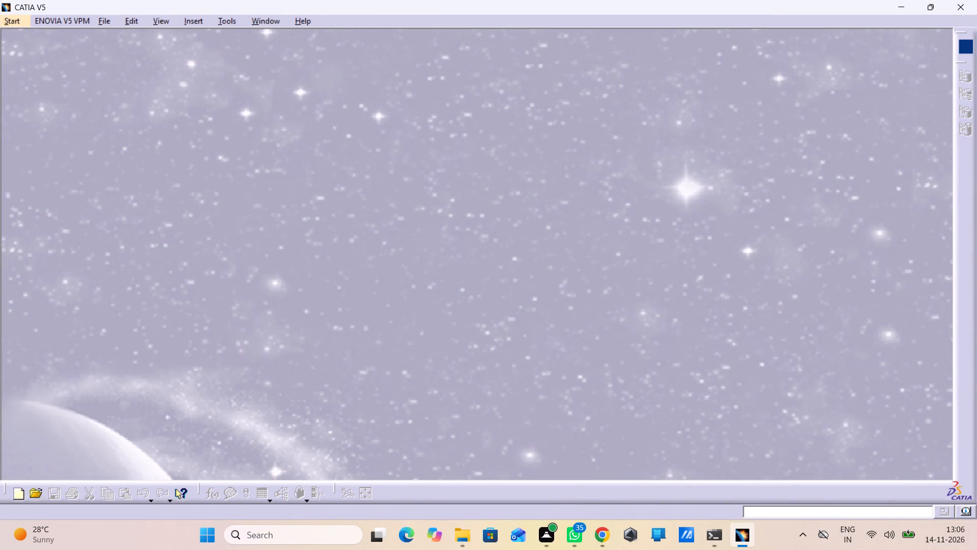
Create a new part in the Part Design workbench.
key(alt+s)
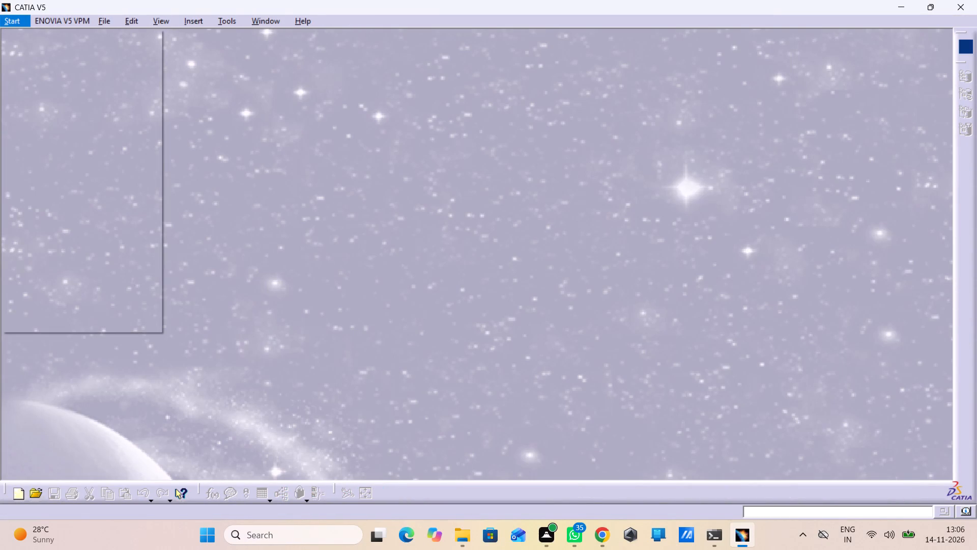
key(m)
key(p)
key(Return)
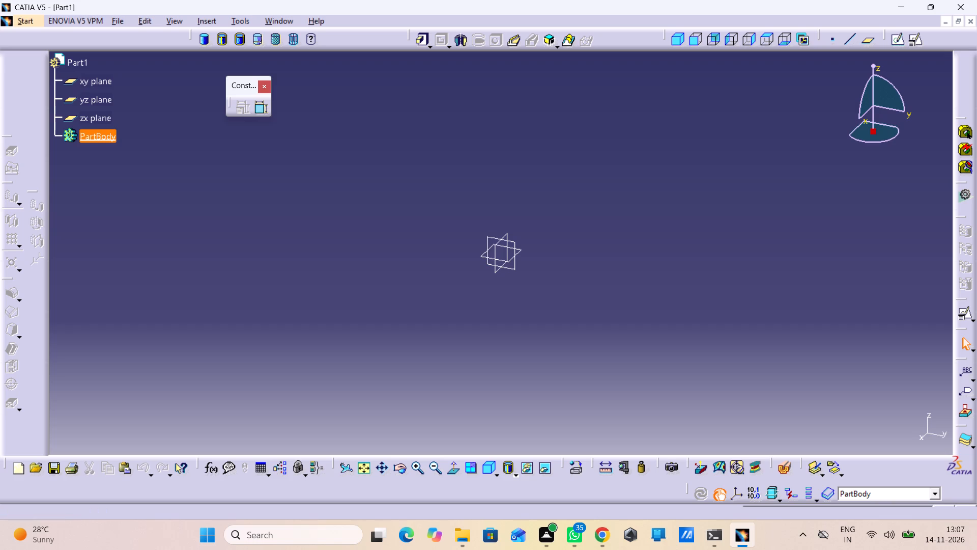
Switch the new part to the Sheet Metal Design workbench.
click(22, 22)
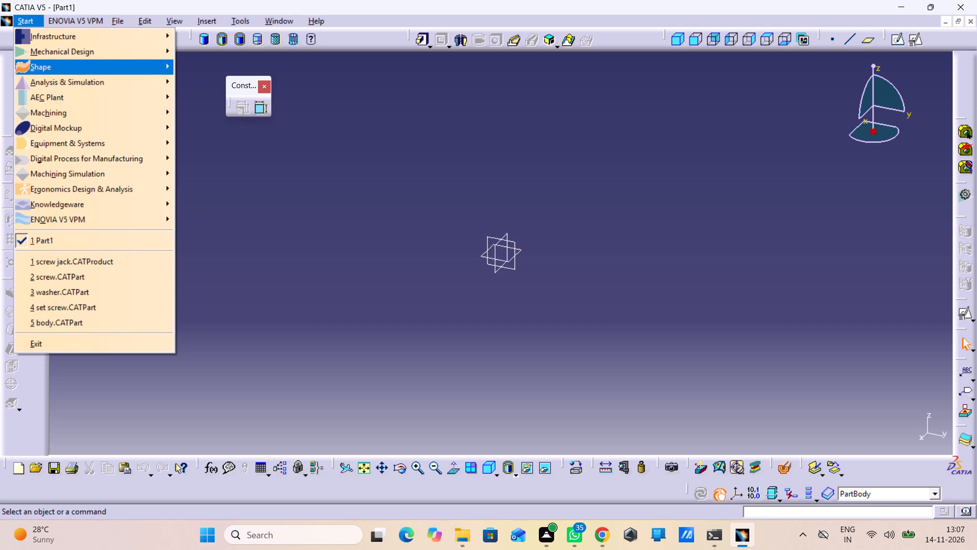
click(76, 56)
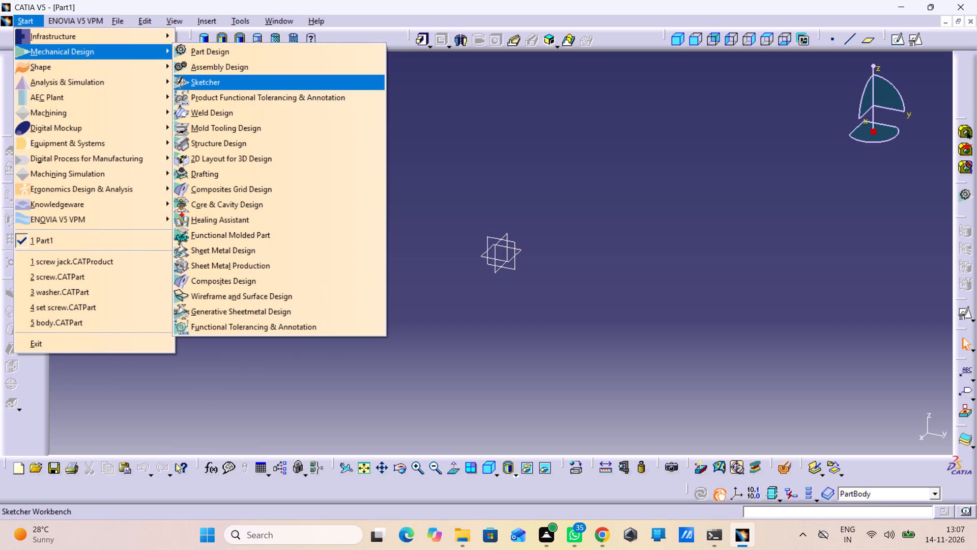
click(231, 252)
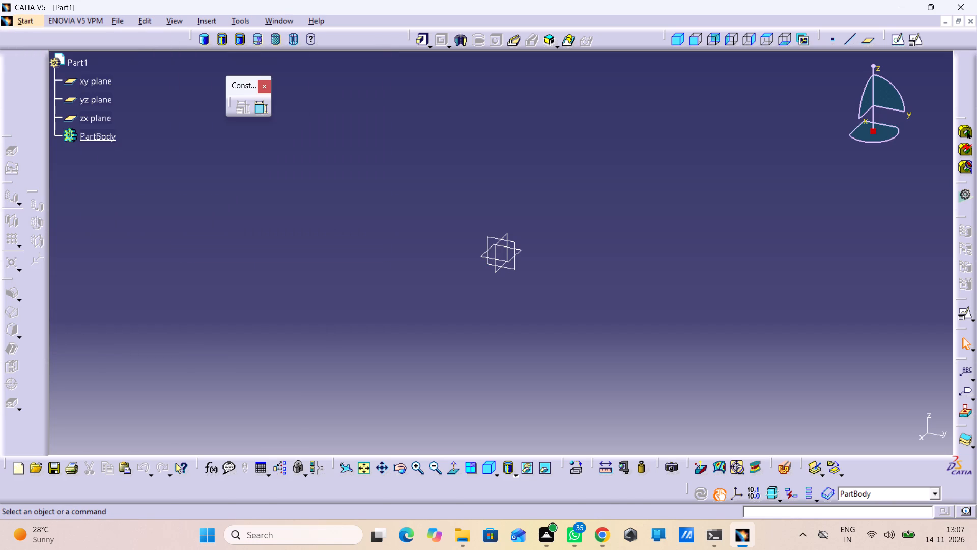
Switch the part to the Generative Sheetmetal Design workbench.
click(28, 25)
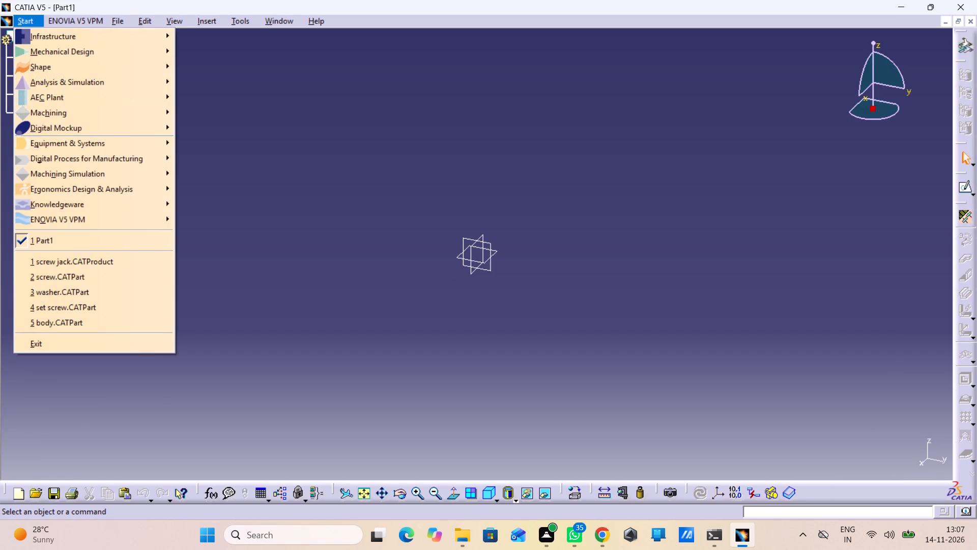
click(54, 54)
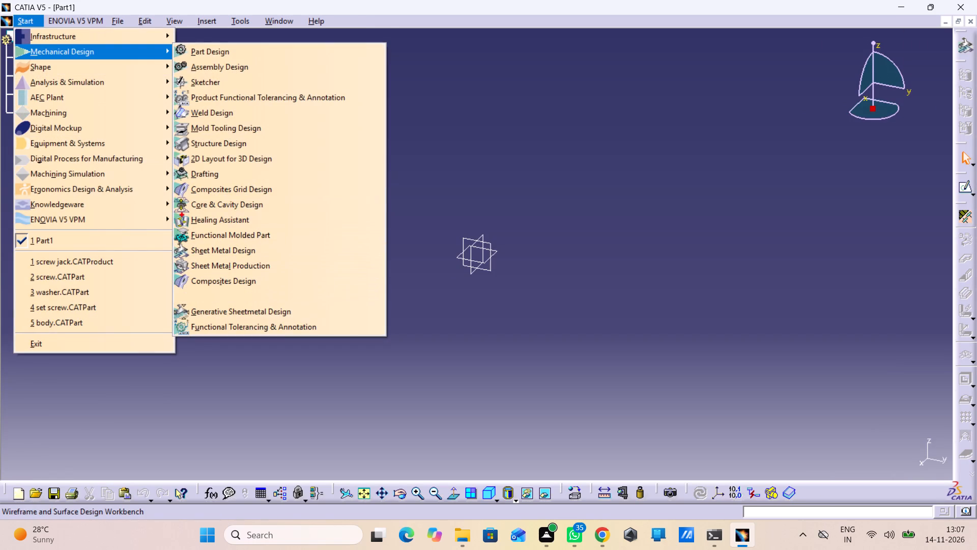
click(228, 316)
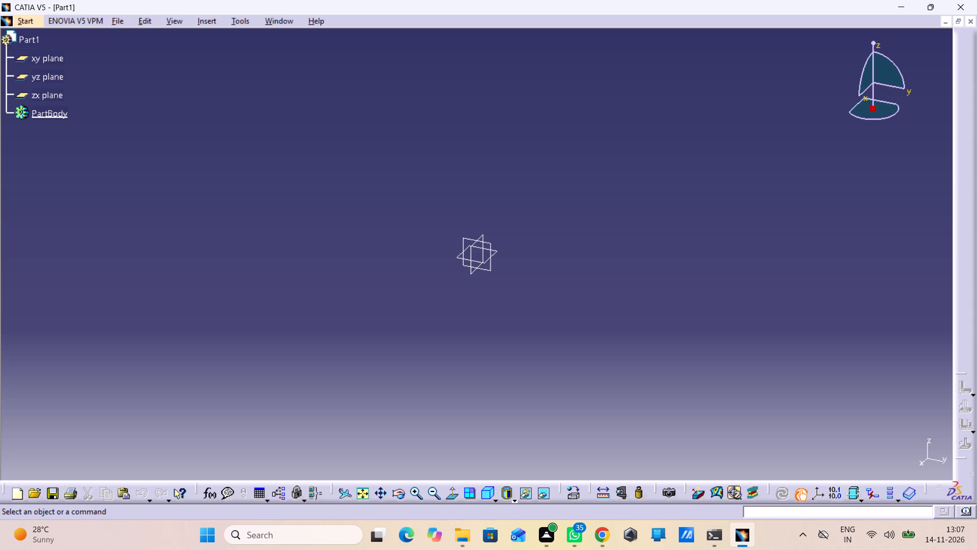
Define the part's sheet metal parameters with a 2 mm thickness and a 4 mm default bend radius.
click(970, 223)
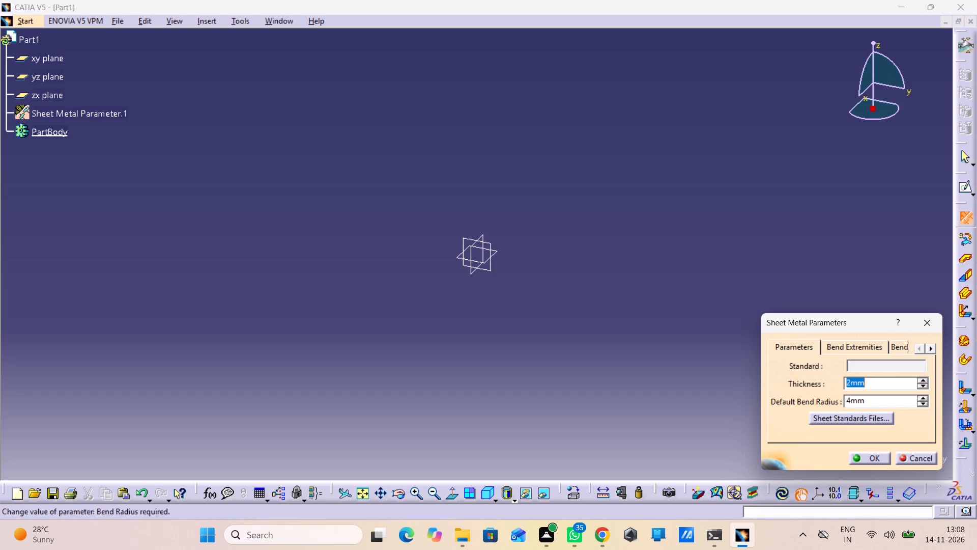
click(915, 456)
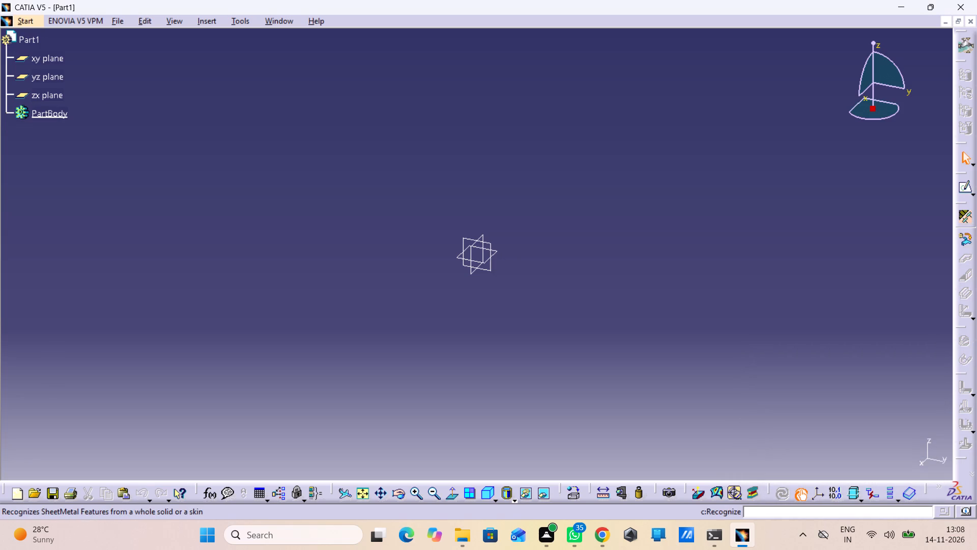
click(967, 214)
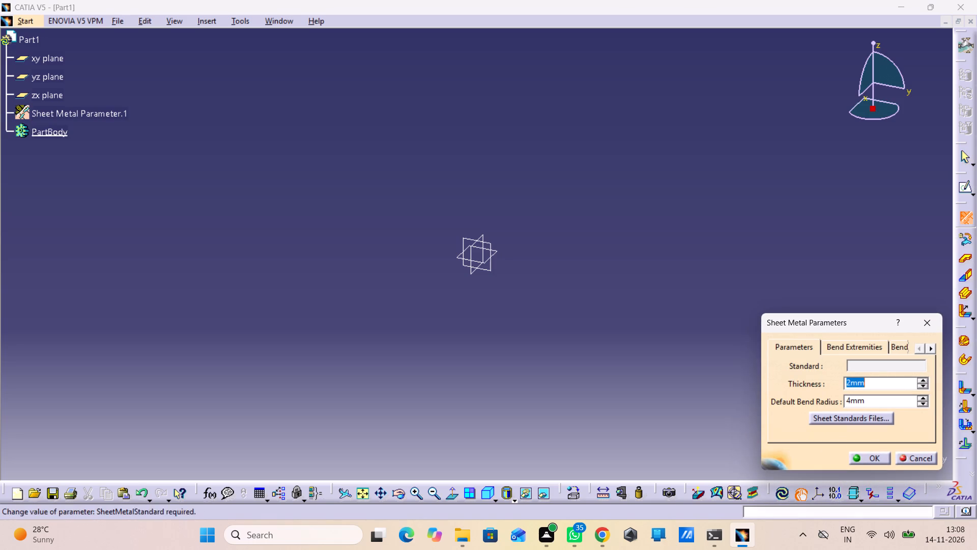
click(866, 462)
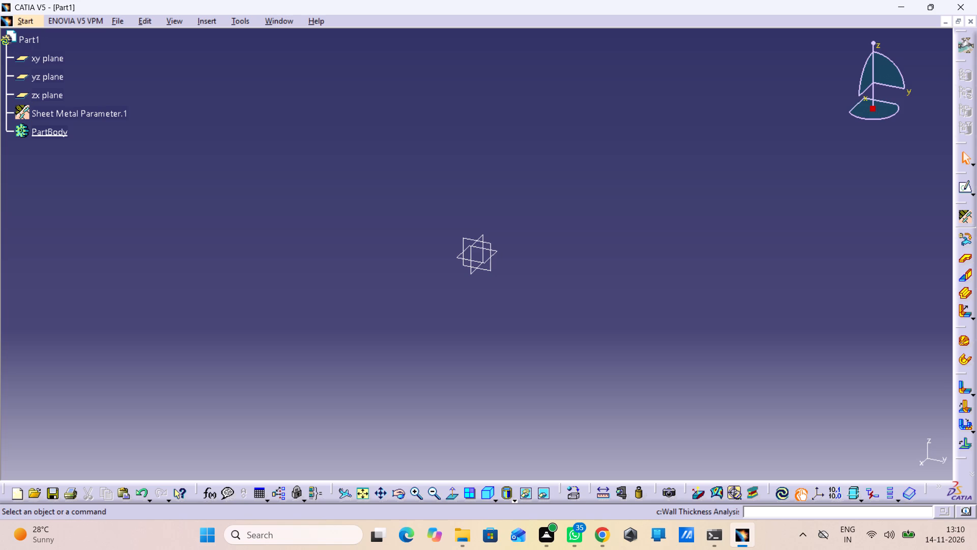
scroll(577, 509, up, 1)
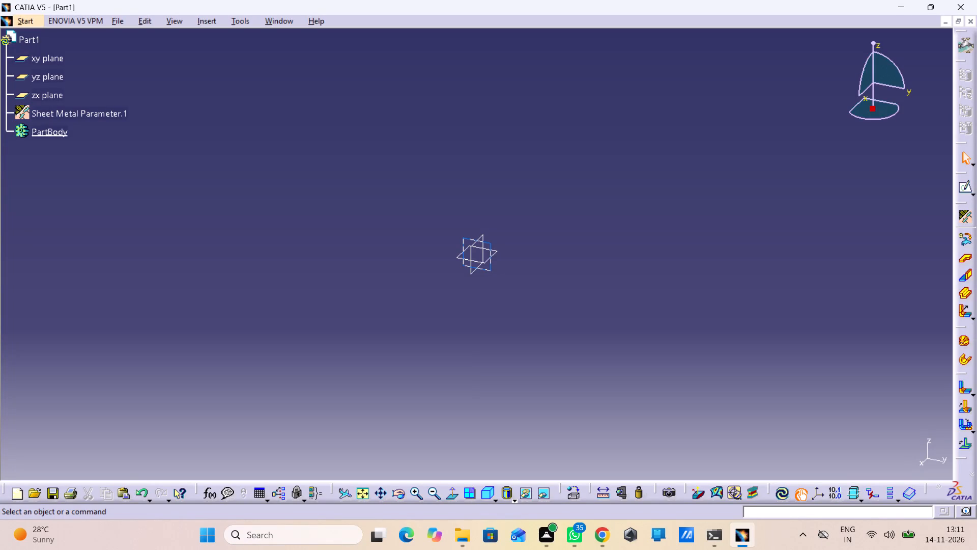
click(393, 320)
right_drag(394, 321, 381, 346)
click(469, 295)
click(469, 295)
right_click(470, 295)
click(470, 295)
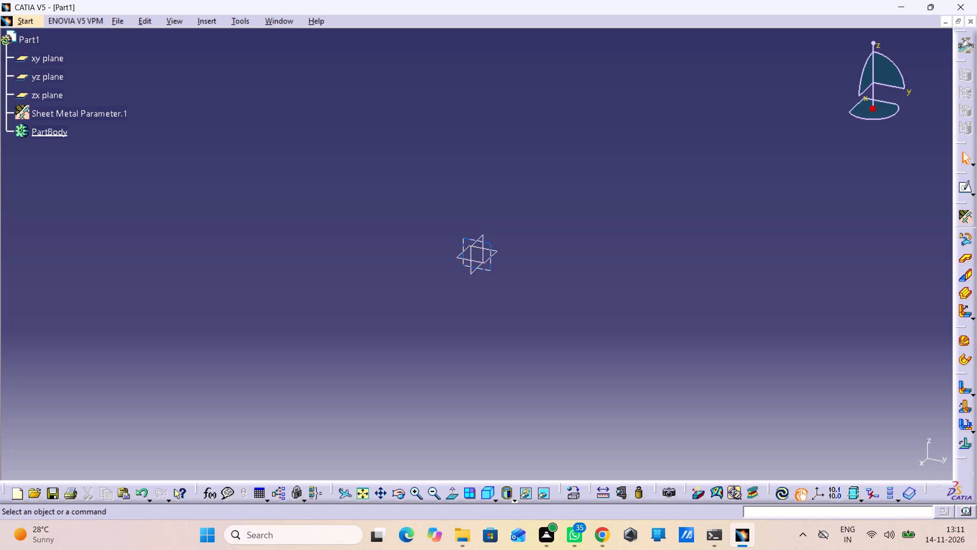
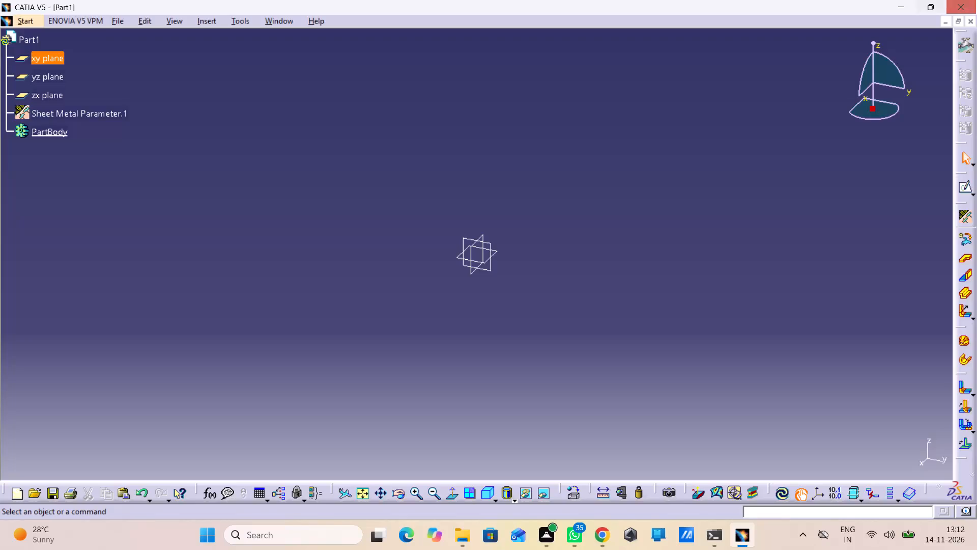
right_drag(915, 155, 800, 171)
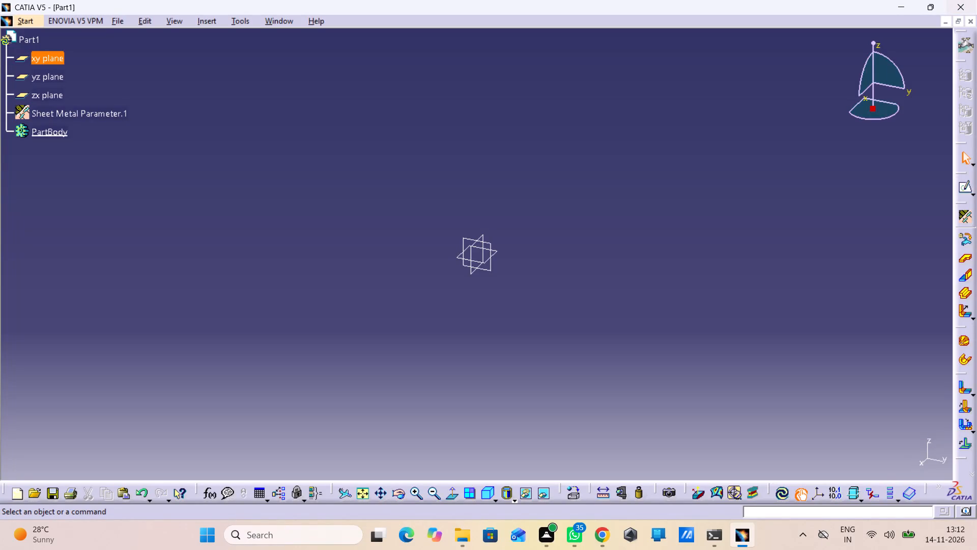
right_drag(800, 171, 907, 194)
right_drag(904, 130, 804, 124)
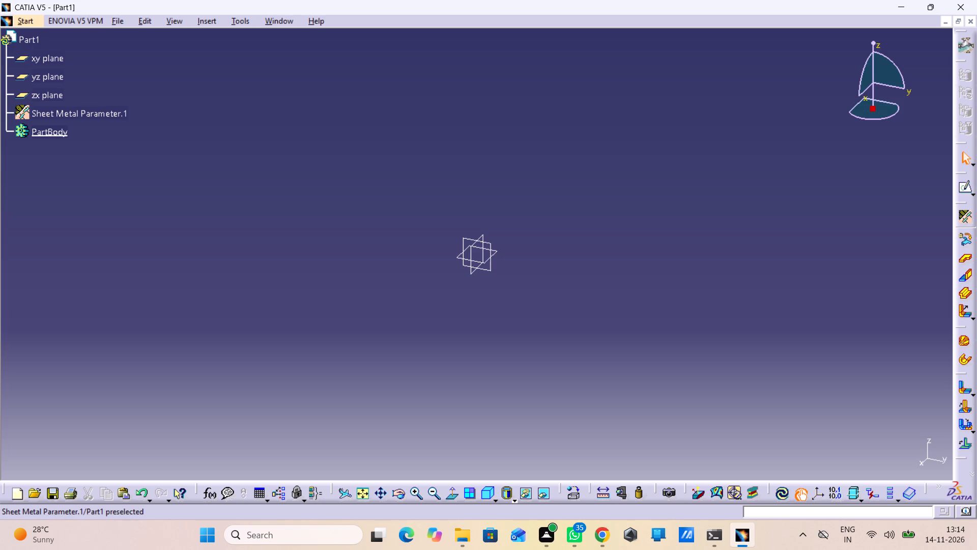
Create a positioned sketch on the zx plane with implicit origin and orientation.
click(474, 243)
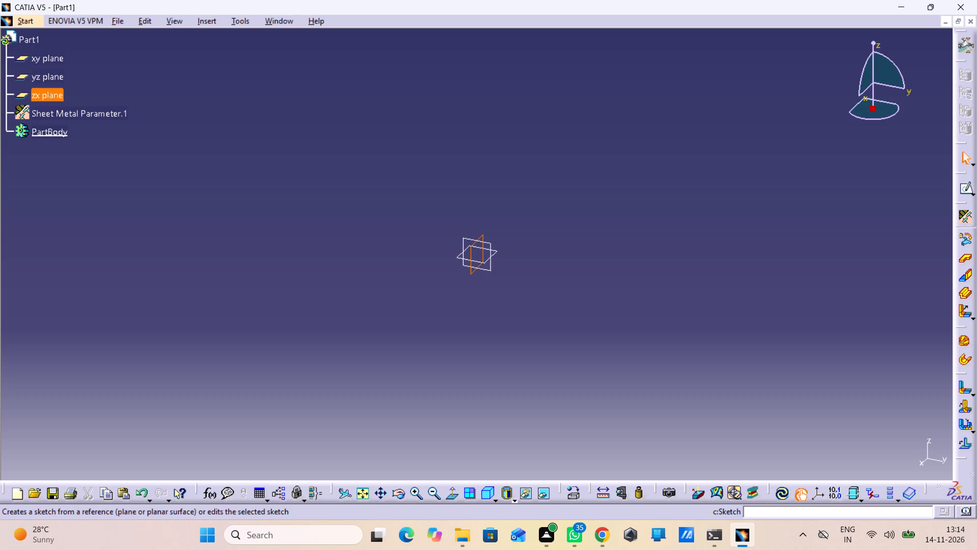
click(973, 191)
click(969, 203)
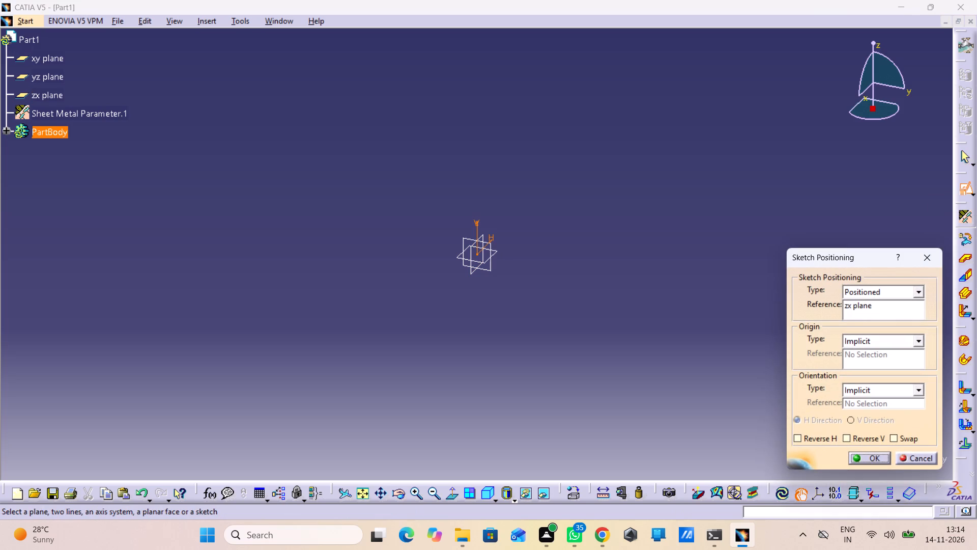
click(859, 457)
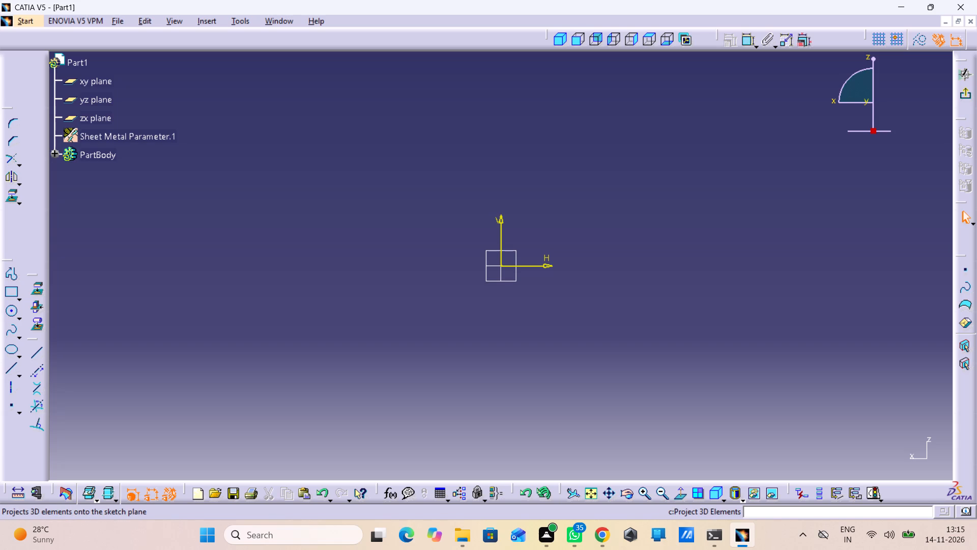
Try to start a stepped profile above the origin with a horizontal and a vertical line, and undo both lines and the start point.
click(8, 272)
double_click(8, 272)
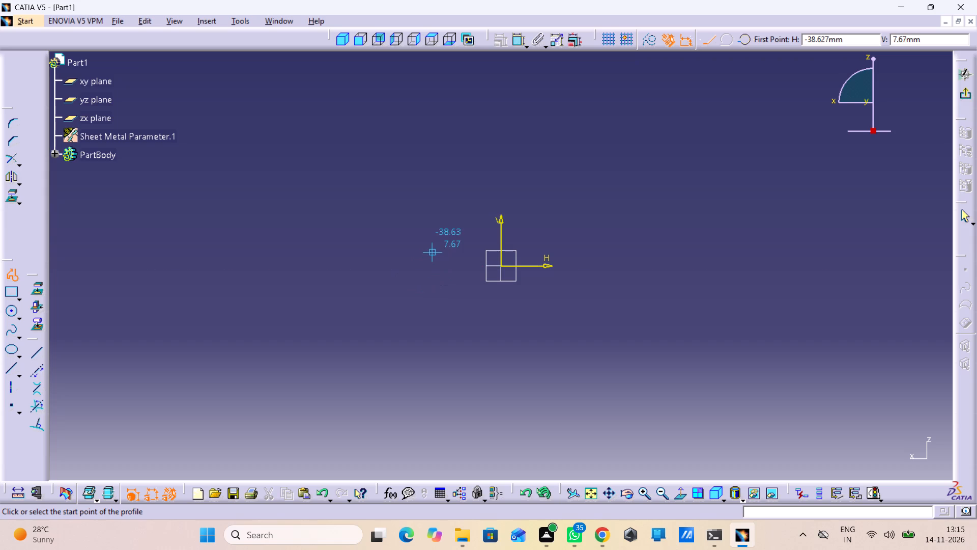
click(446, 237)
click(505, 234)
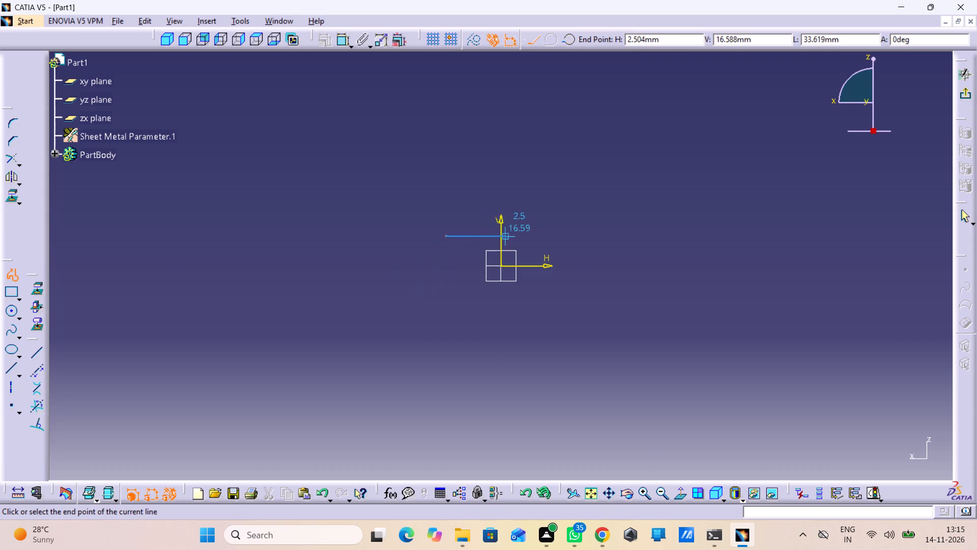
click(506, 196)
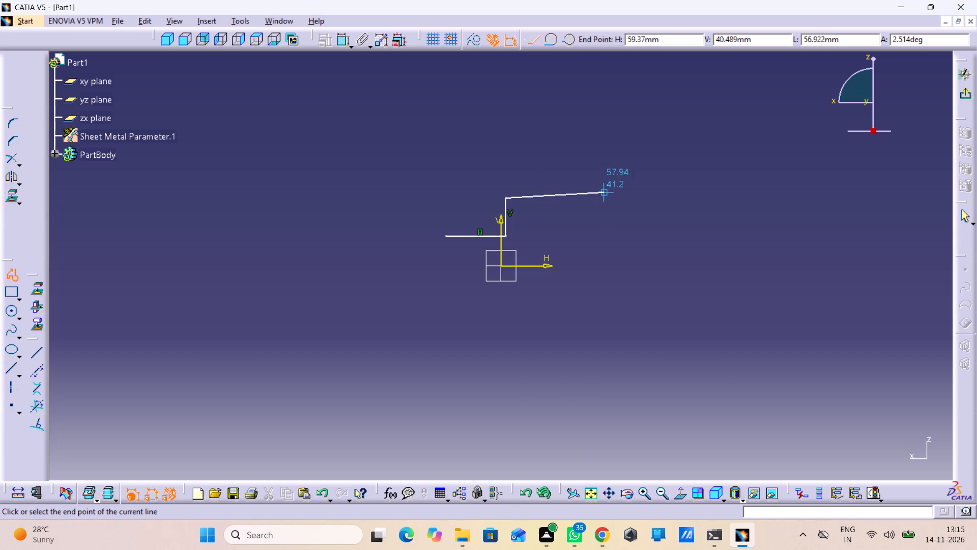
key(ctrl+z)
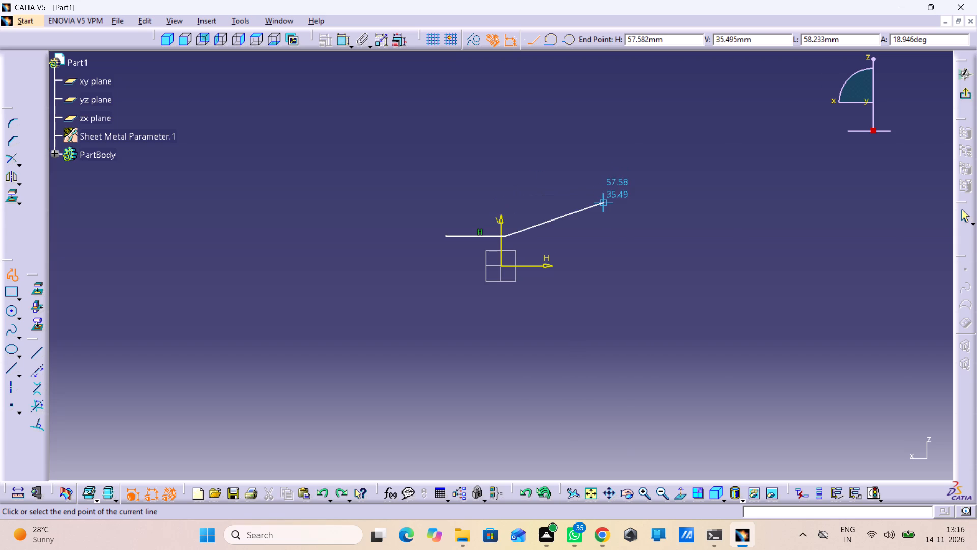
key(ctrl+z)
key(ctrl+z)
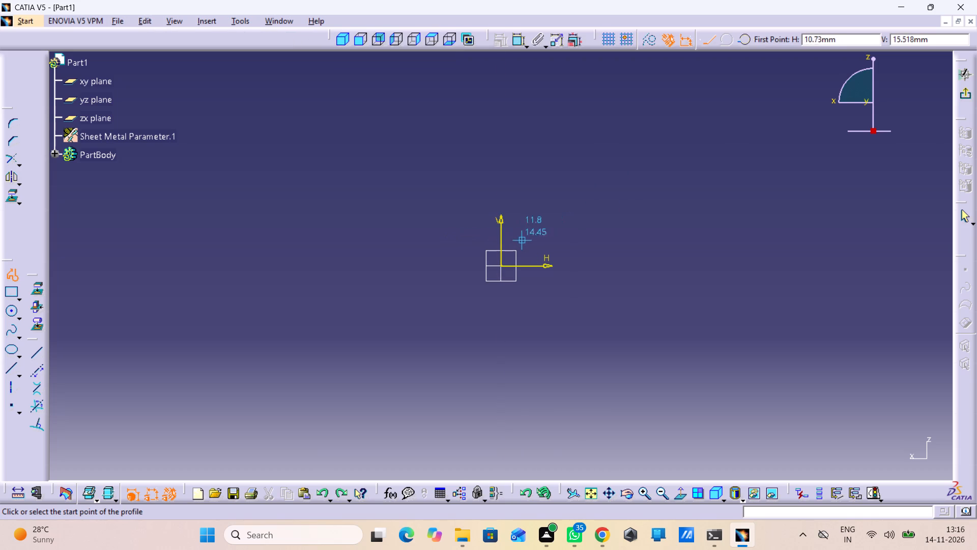
Sketch an open hat-shaped profile on the positive H side, with outer flanges about 26 and 36 mm, legs about 21 mm and top about 68 mm.
click(563, 240)
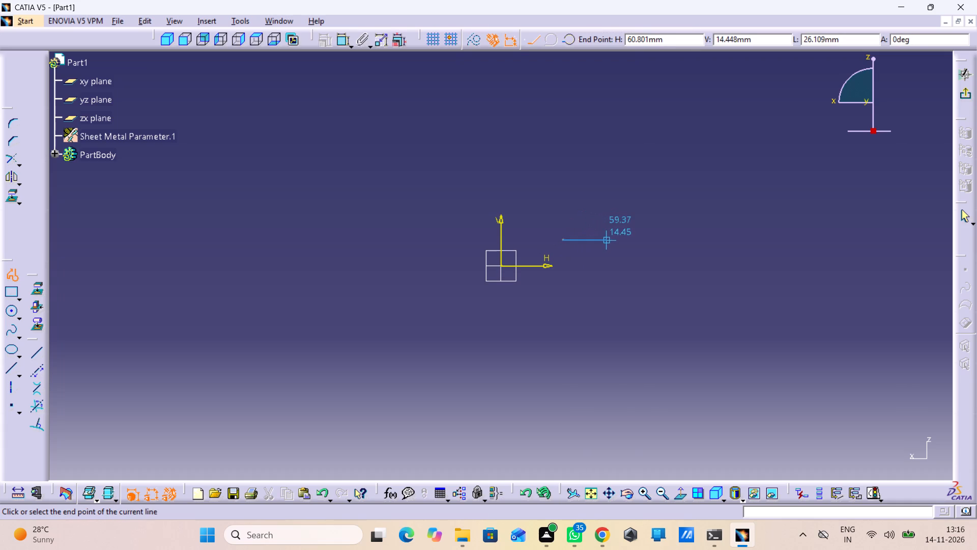
click(609, 237)
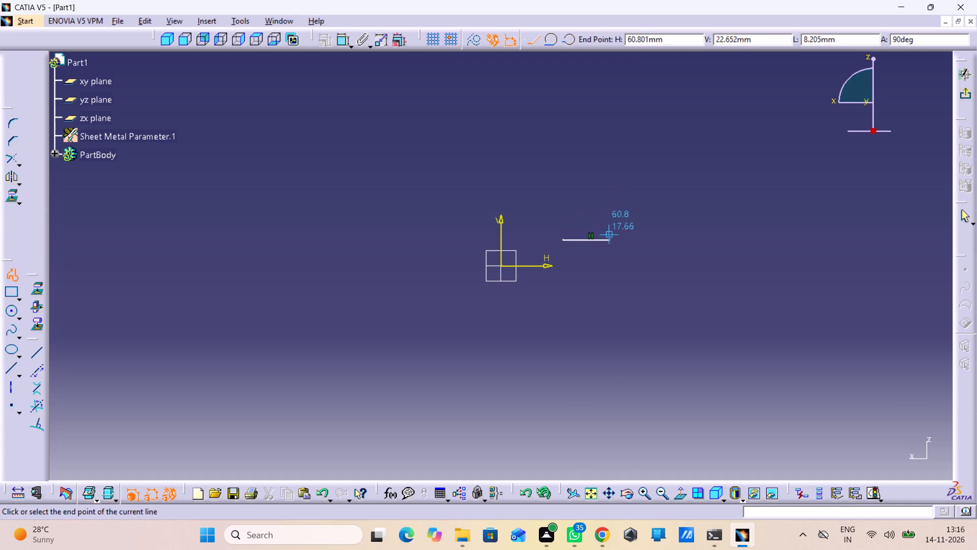
click(611, 202)
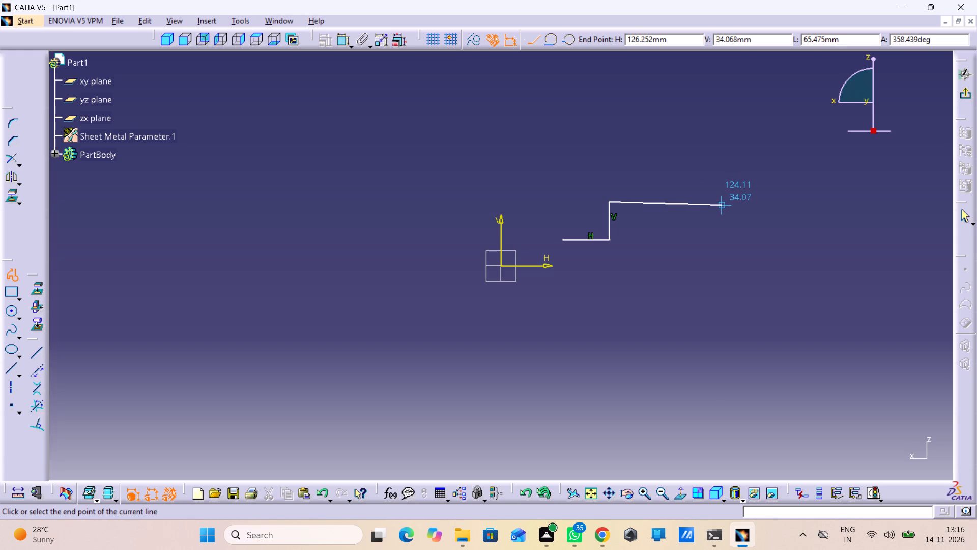
click(732, 201)
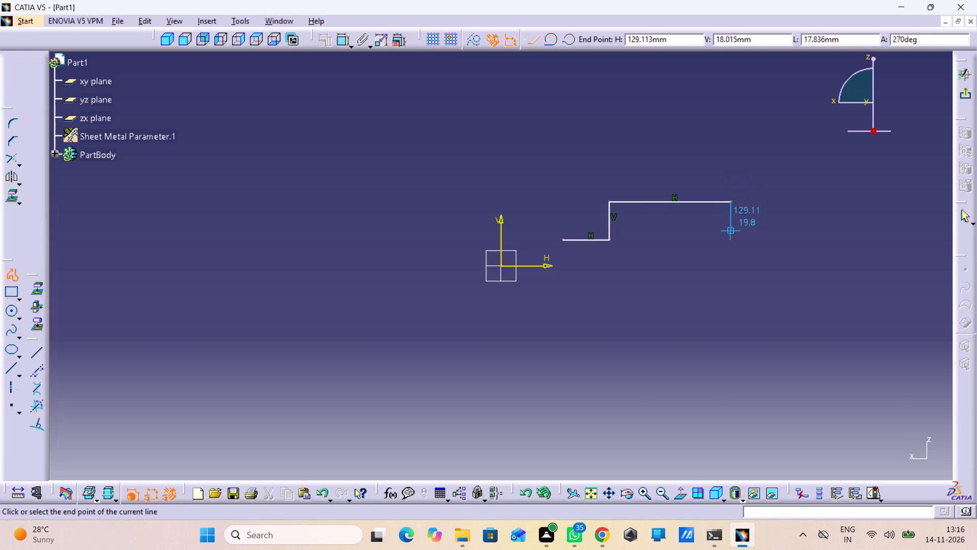
click(731, 243)
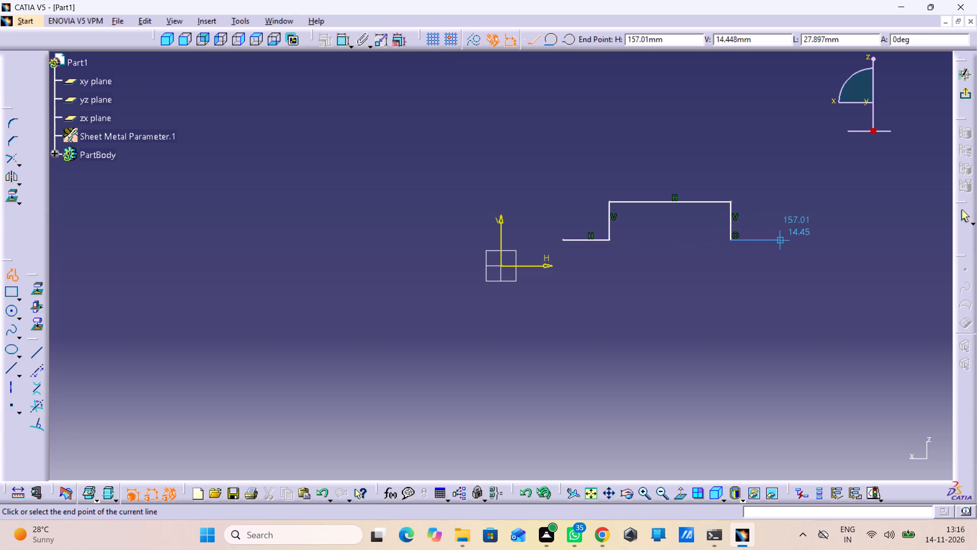
click(795, 239)
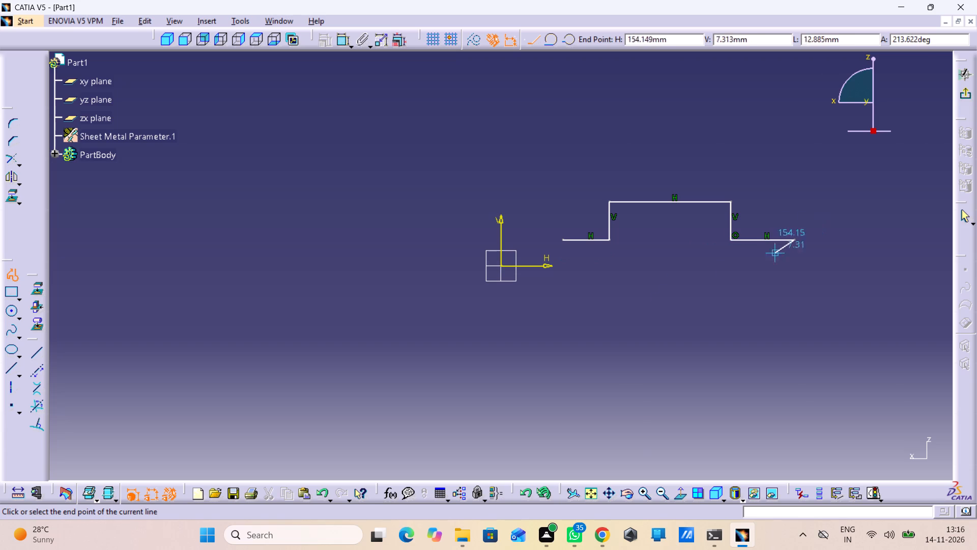
click(13, 273)
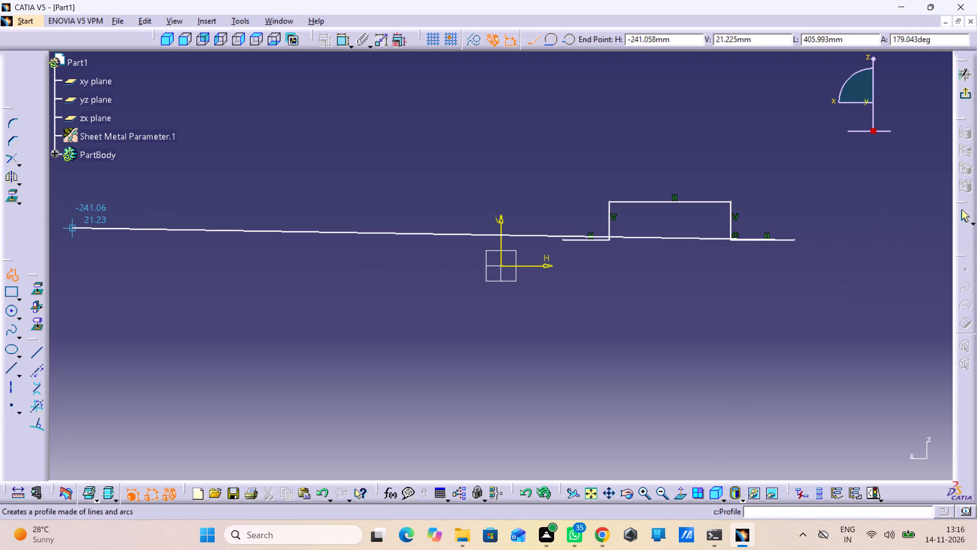
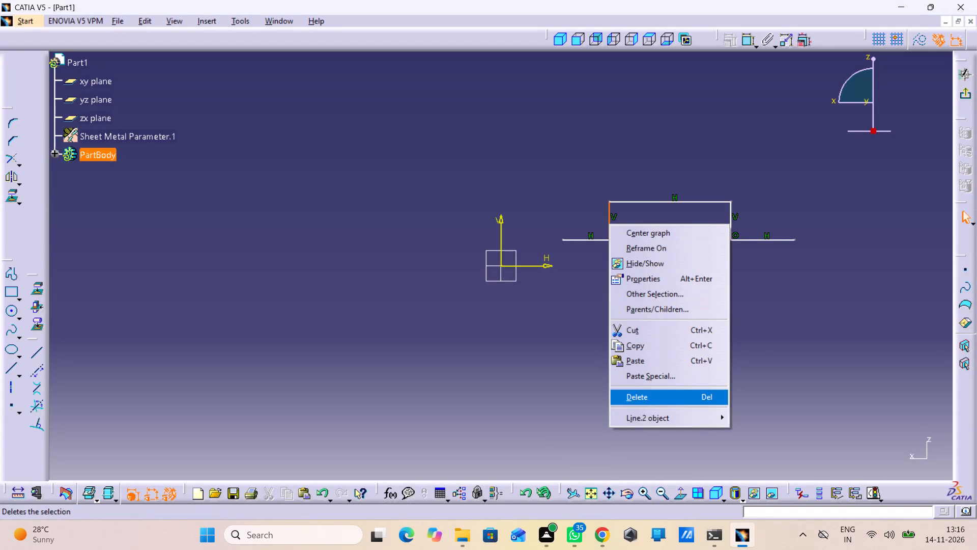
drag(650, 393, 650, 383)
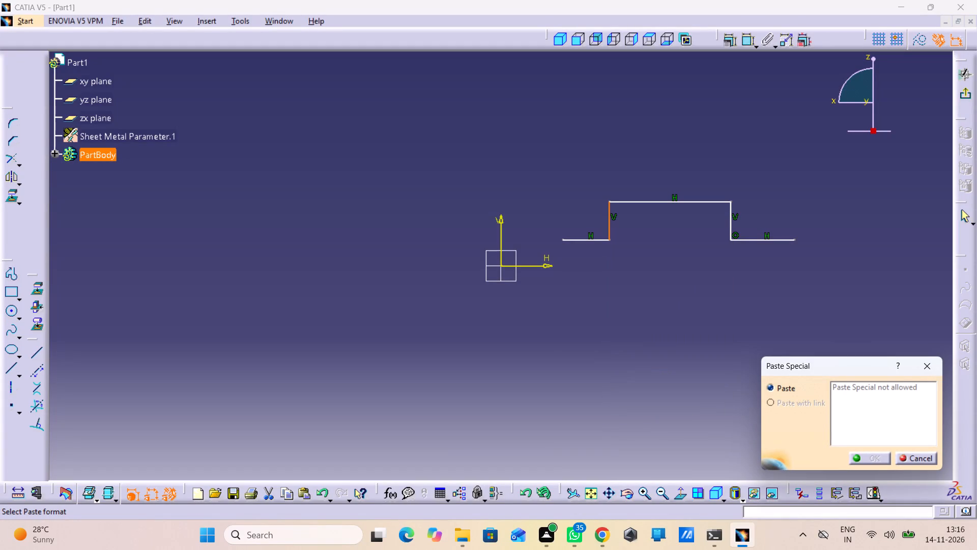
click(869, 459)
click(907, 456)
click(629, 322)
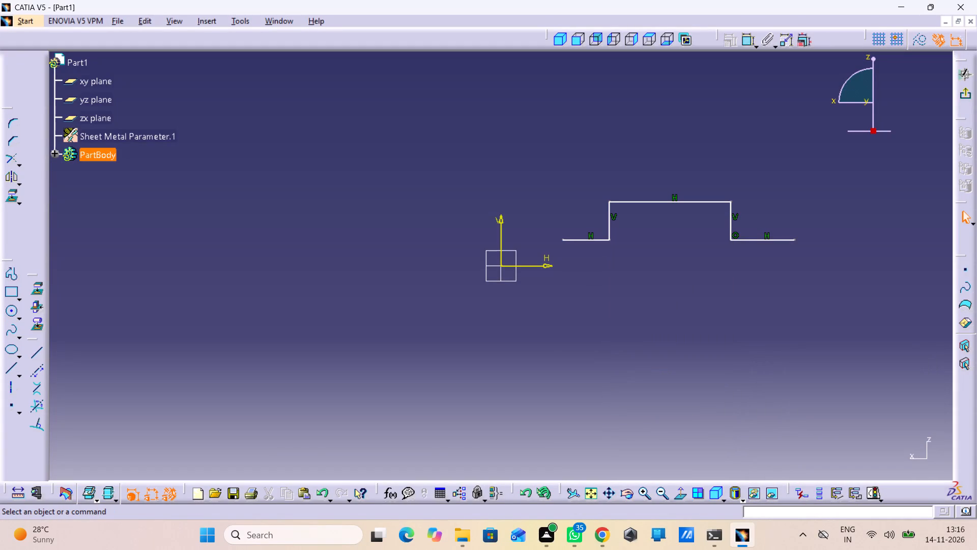
Delete the two vertical legs of the hat profile, keeping the top line and both flanges.
right_click(608, 215)
click(638, 382)
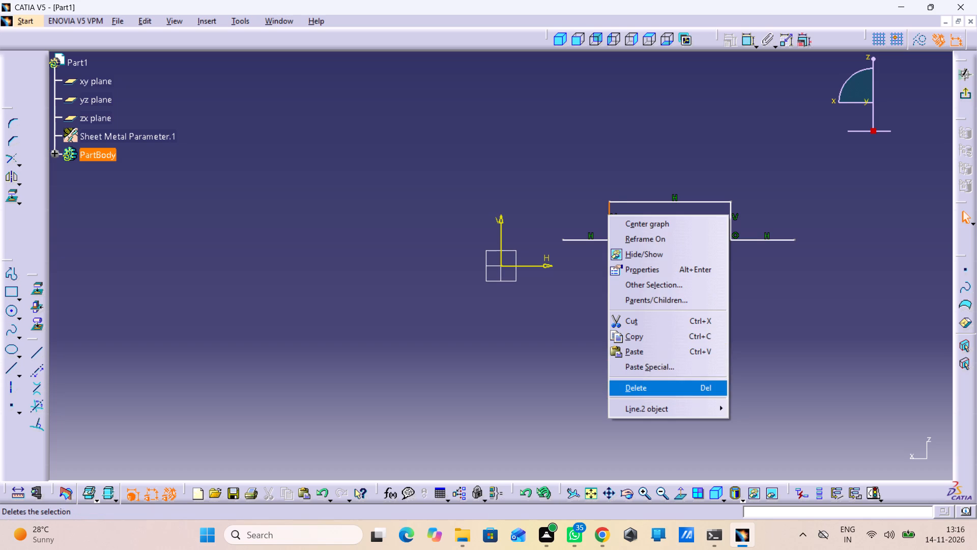
right_click(730, 223)
drag(767, 394, 759, 386)
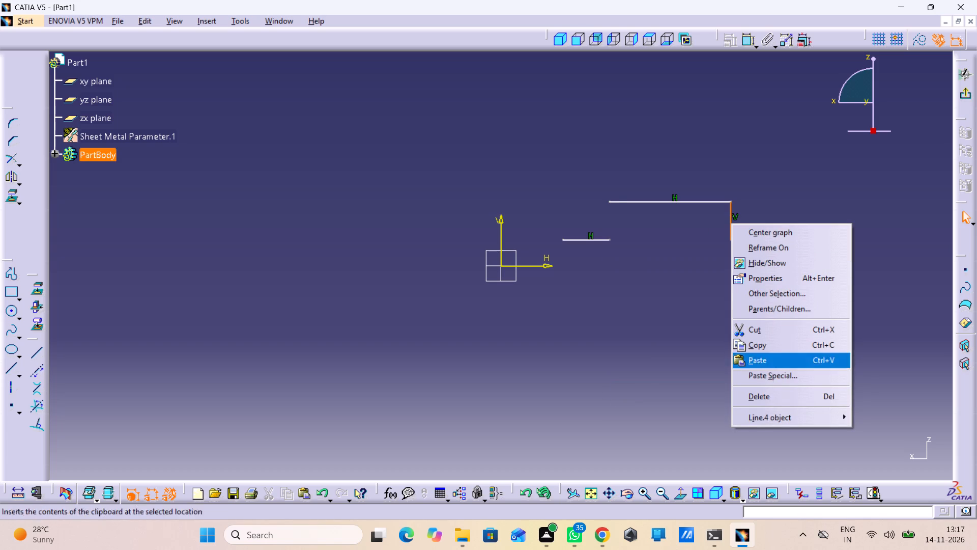
click(751, 393)
Draw an outward-bulging three-point arc, radius about 10 mm, between the flange nearest the origin and the near end of the top line.
middle_drag(675, 315, 614, 316)
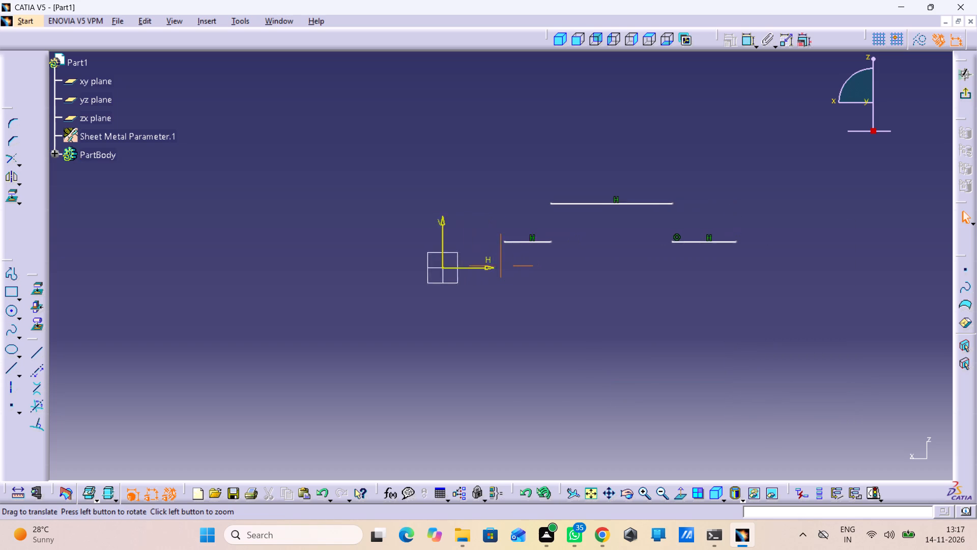
middle_drag(614, 316, 583, 319)
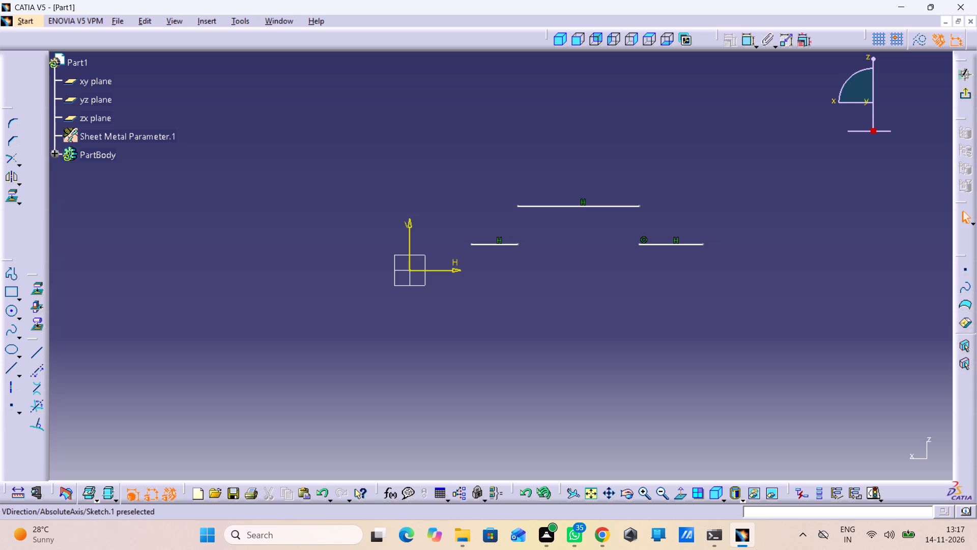
click(20, 315)
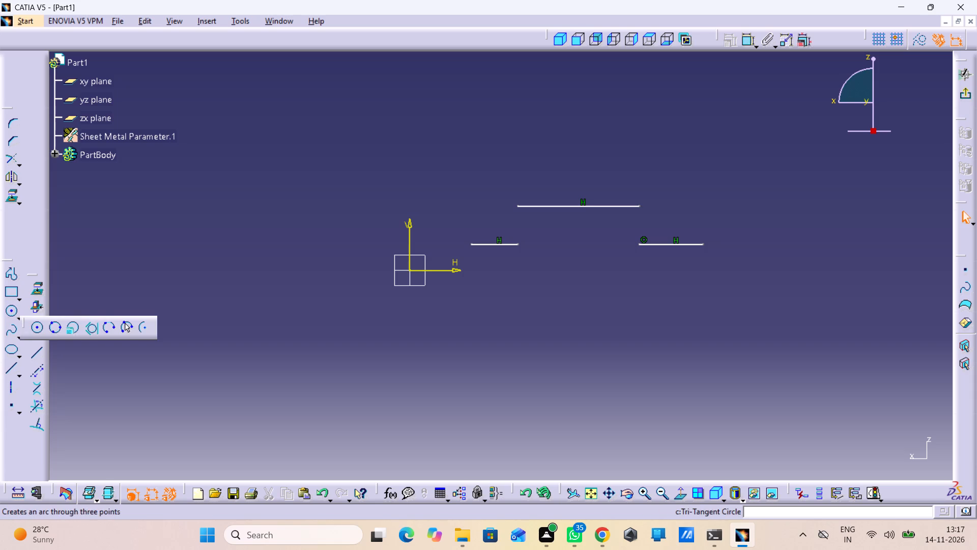
double_click(107, 327)
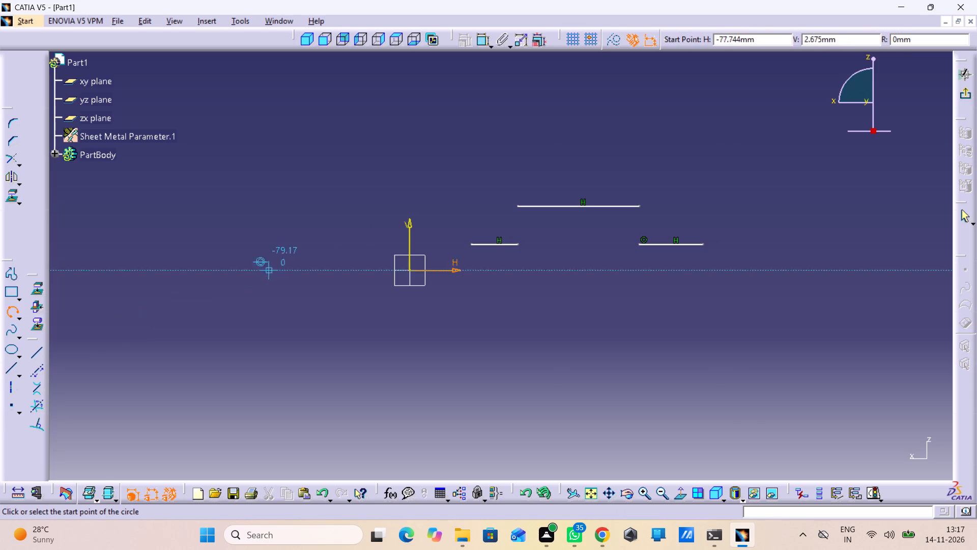
click(510, 234)
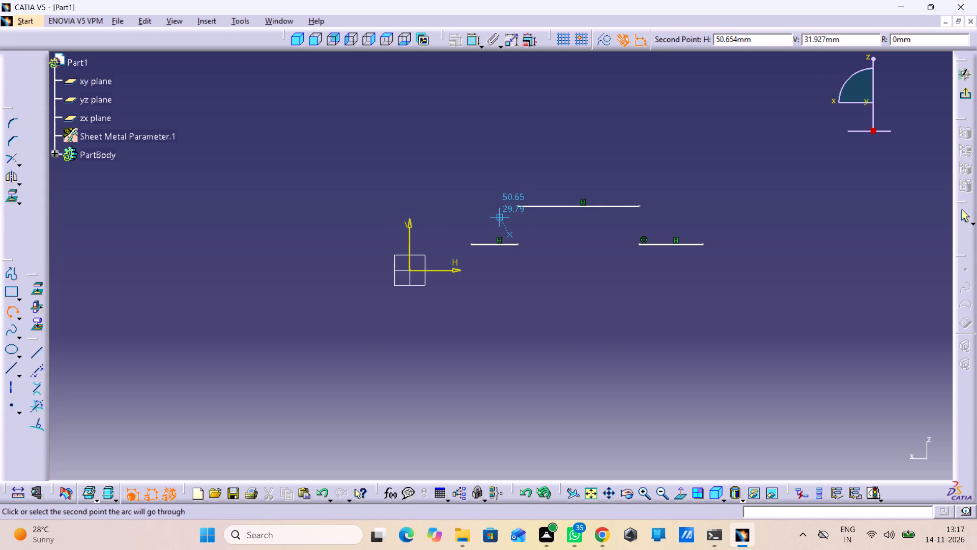
click(500, 213)
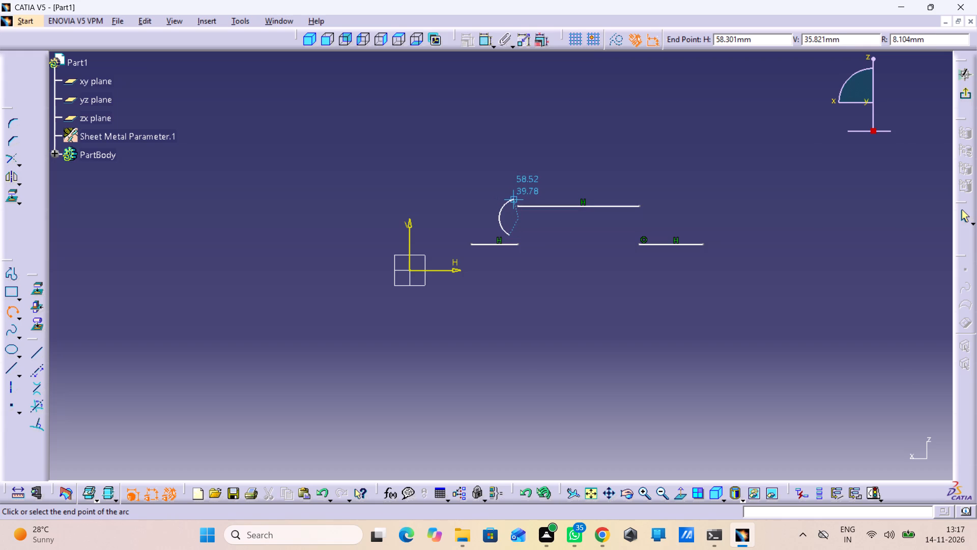
middle_drag(506, 199, 490, 126)
right_click(506, 199)
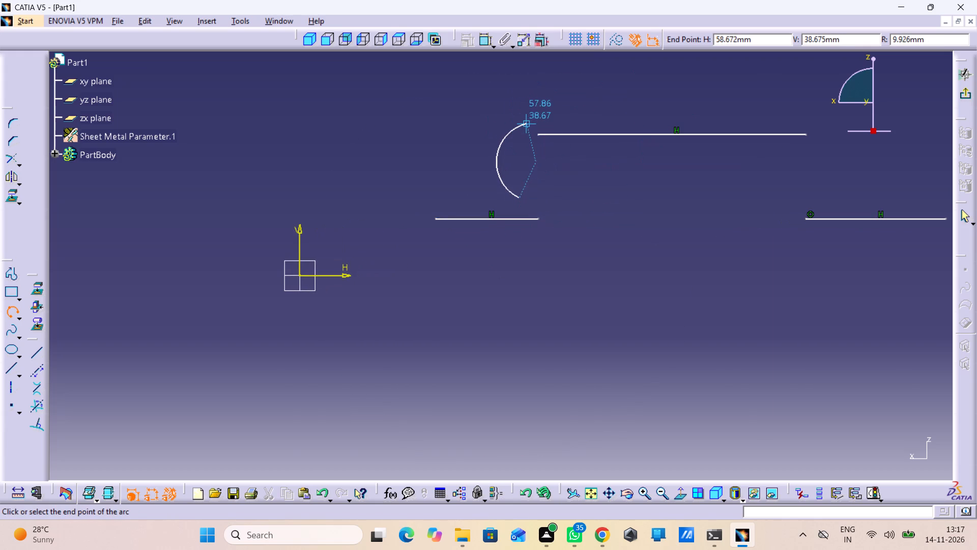
click(533, 125)
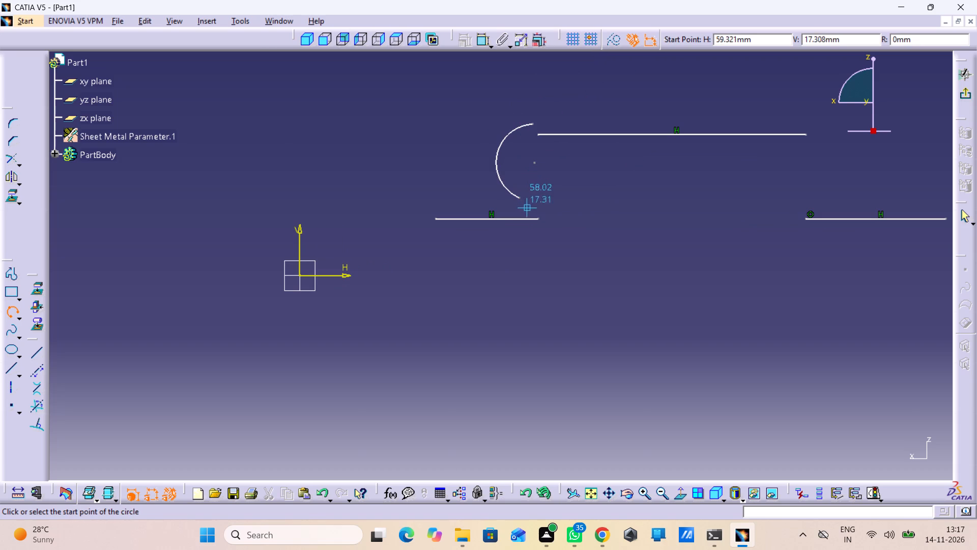
Draw a second outward-bulging three-point arc beyond the far end of the top line, from about H 137, V 37 mm down towards the far flange.
click(835, 129)
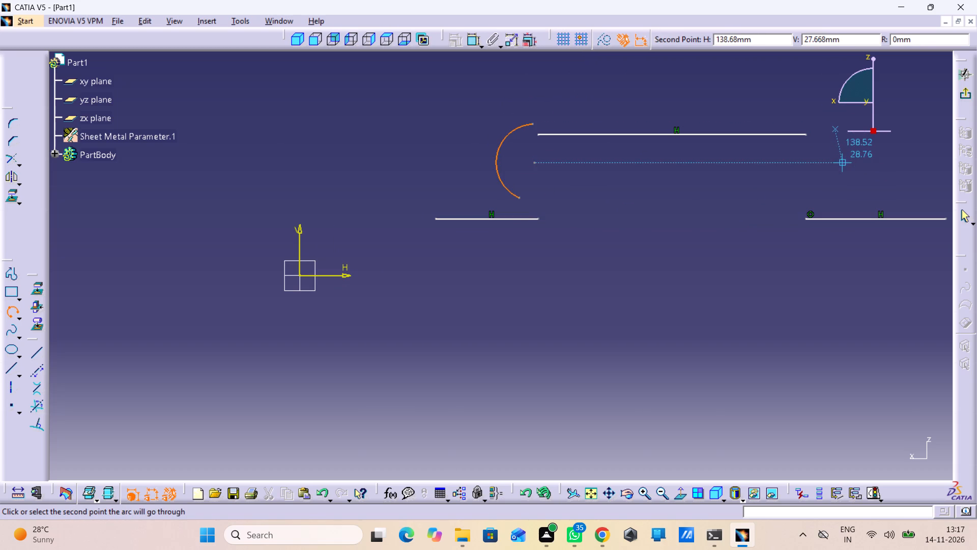
click(843, 167)
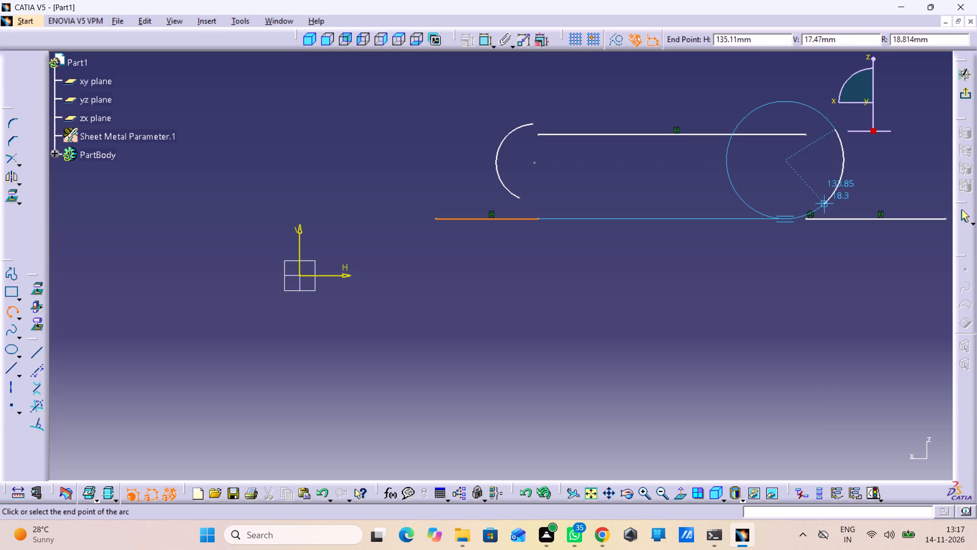
click(828, 213)
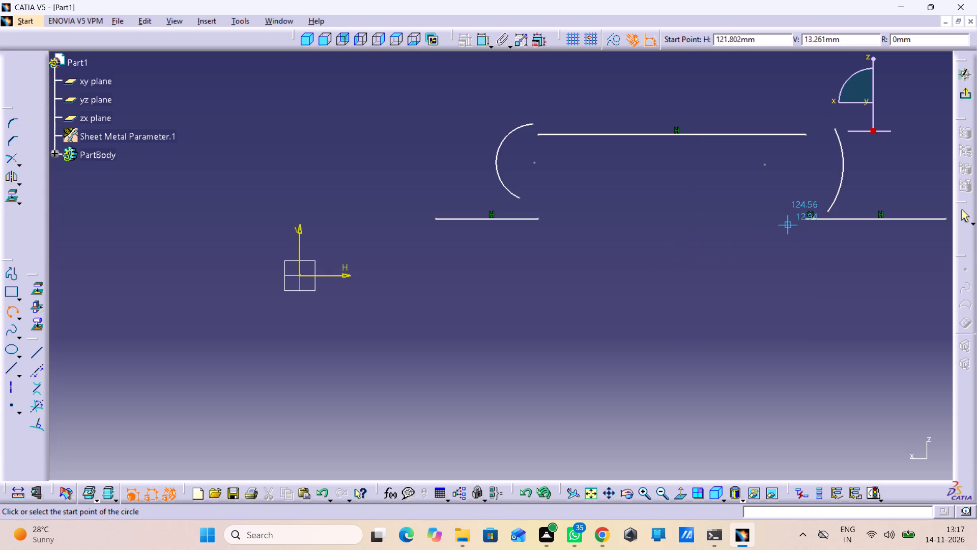
click(16, 310)
click(6, 309)
click(6, 308)
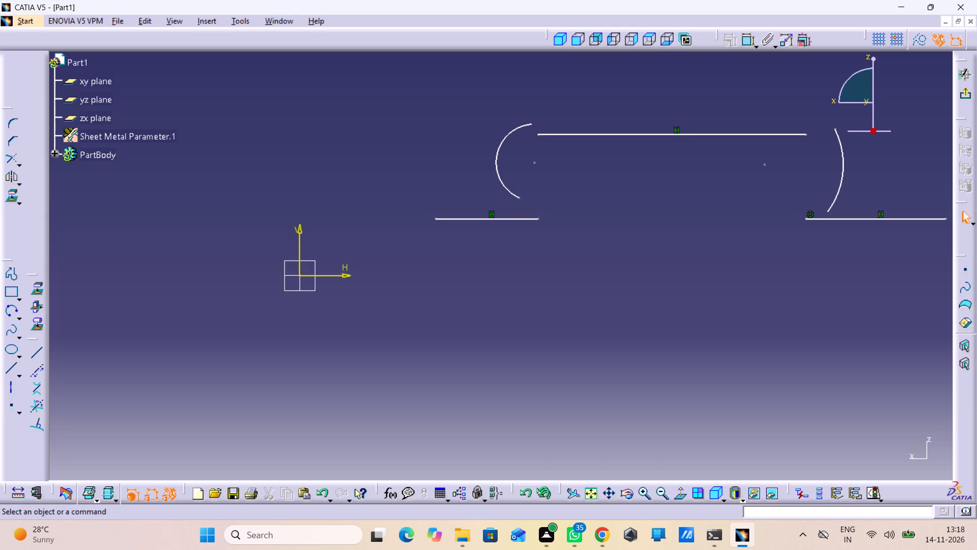
Make the near arc's endpoints coincident with the top line's near end and the near flange's inner end.
double_click(745, 41)
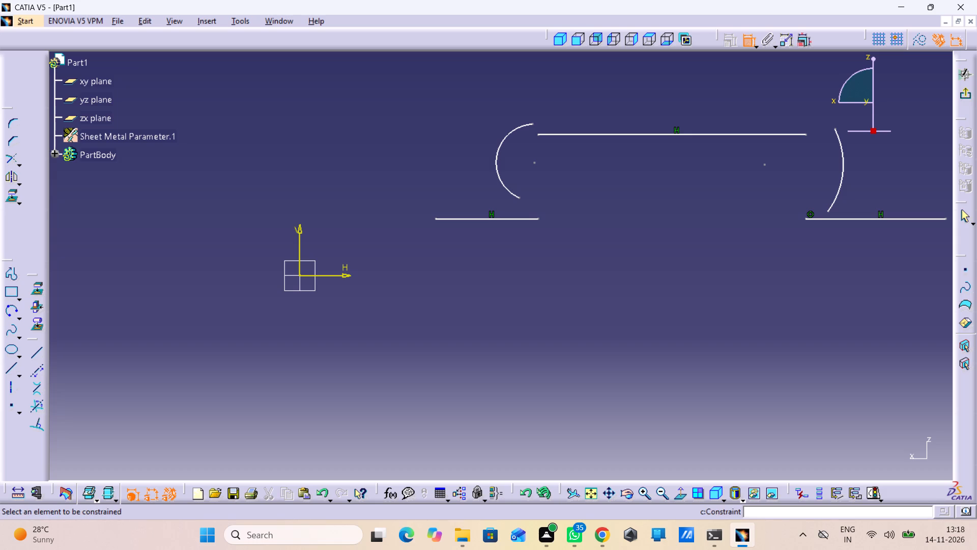
click(533, 125)
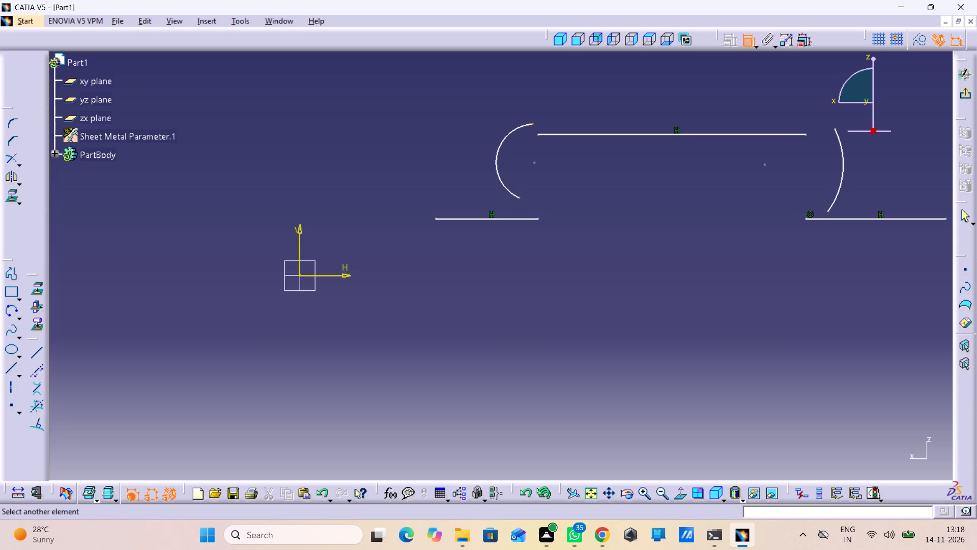
click(538, 135)
right_click(591, 98)
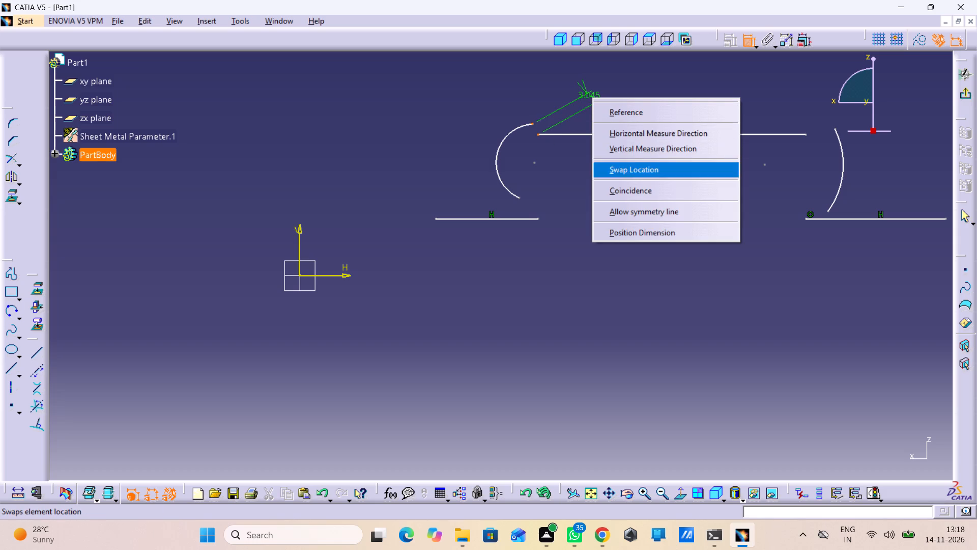
click(622, 189)
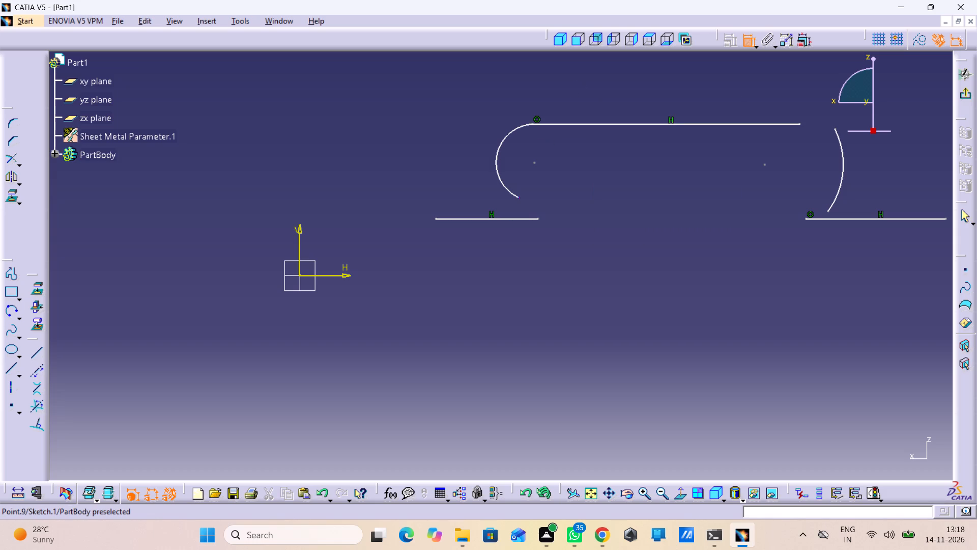
click(520, 198)
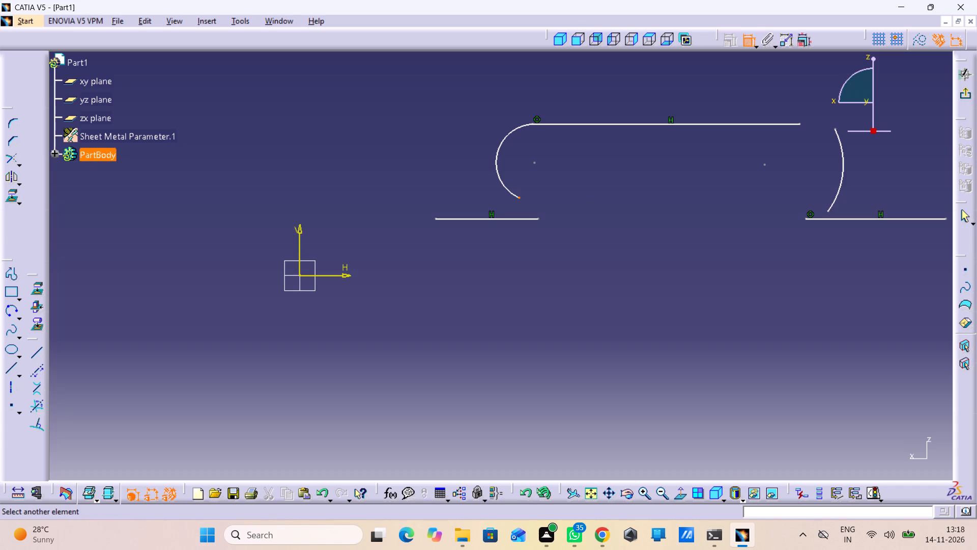
click(538, 218)
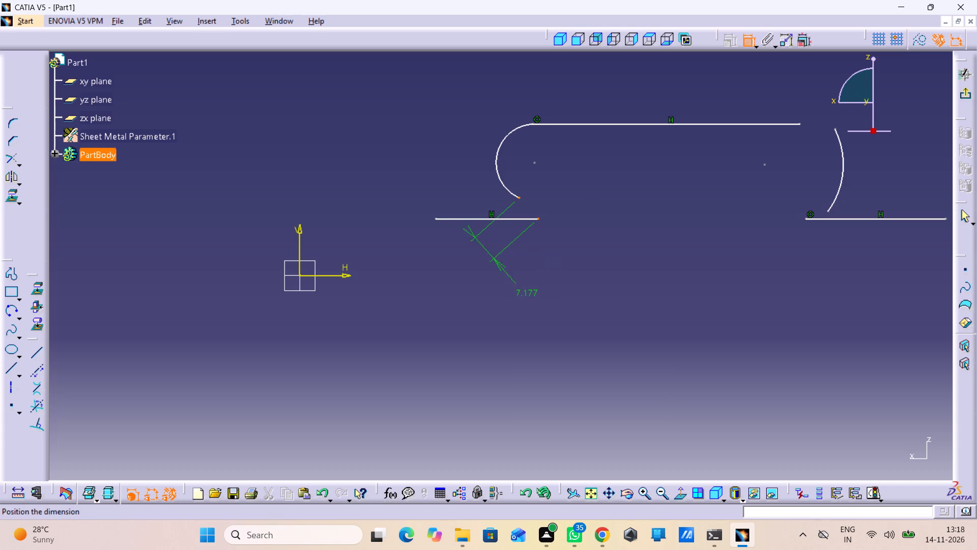
right_click(517, 298)
click(560, 391)
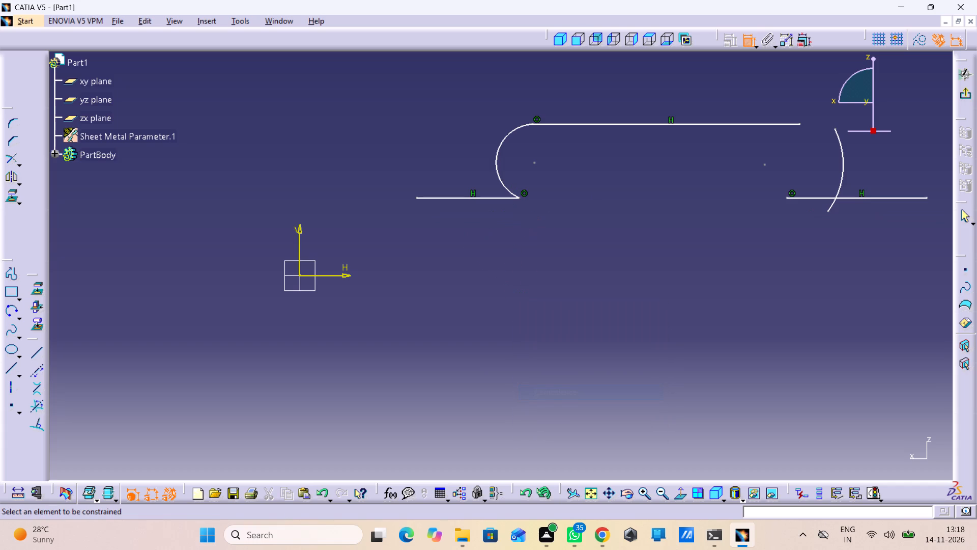
Make the far arc's endpoints coincident with the top line's far end and the far flange's inner end.
click(799, 122)
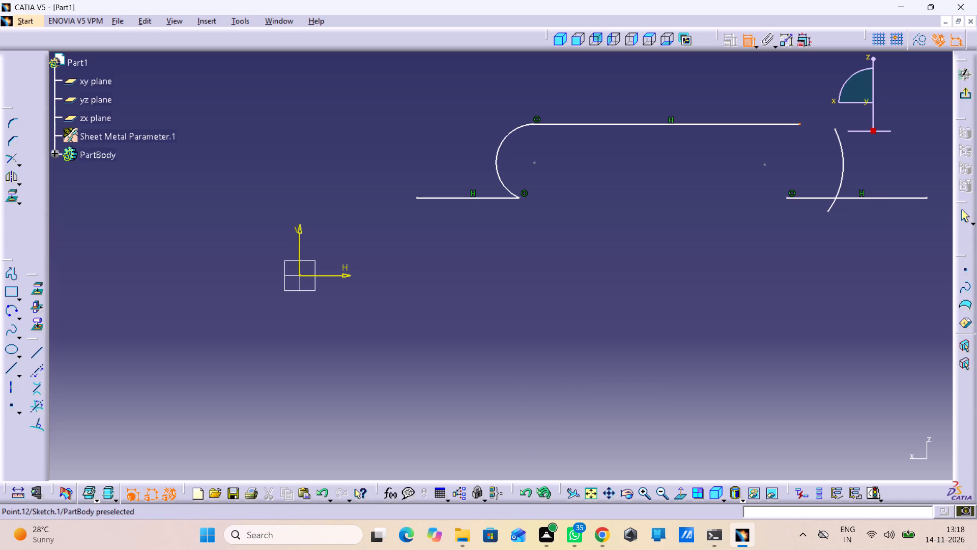
click(832, 127)
right_click(733, 181)
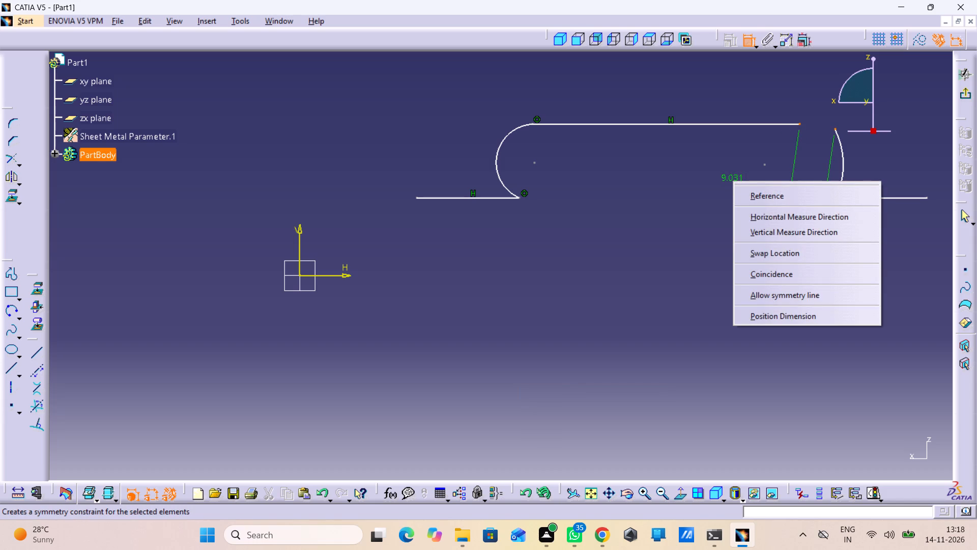
click(766, 281)
click(793, 207)
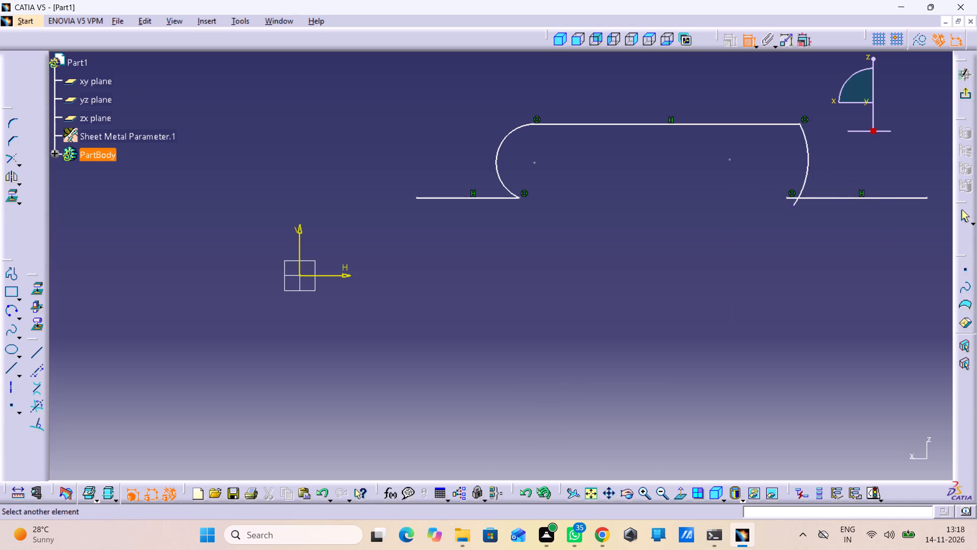
click(788, 197)
right_click(742, 248)
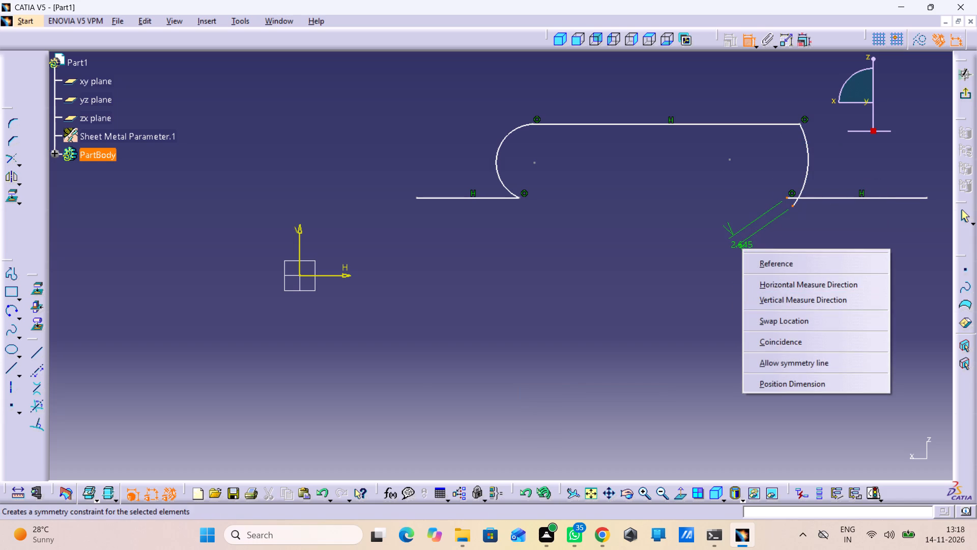
click(781, 345)
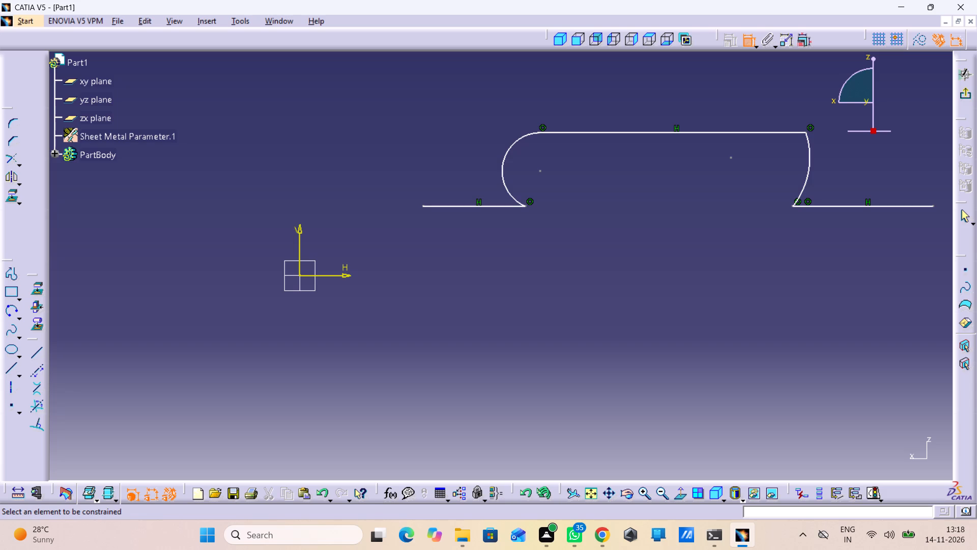
click(750, 40)
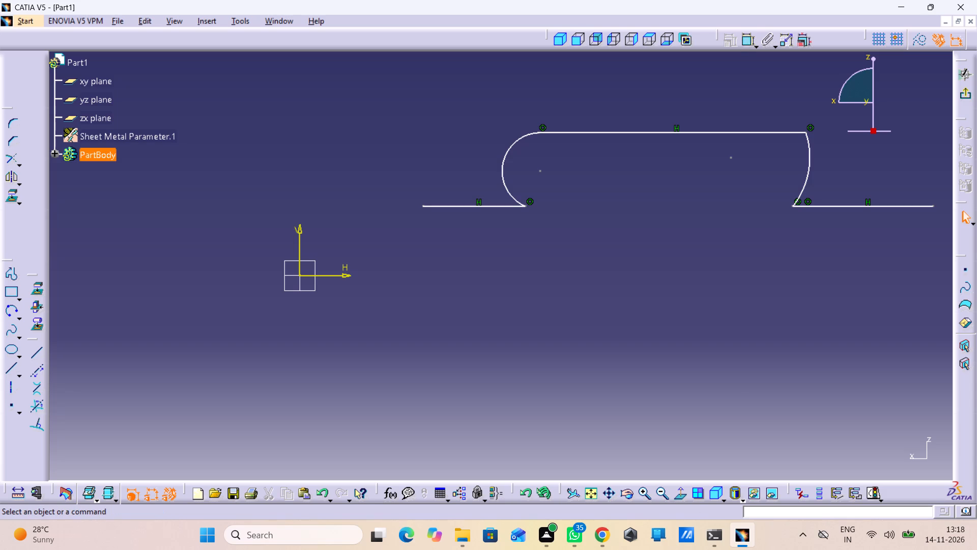
Move the top line down closer to the flanges, reshaping the two connected side arcs.
drag(756, 132, 756, 133)
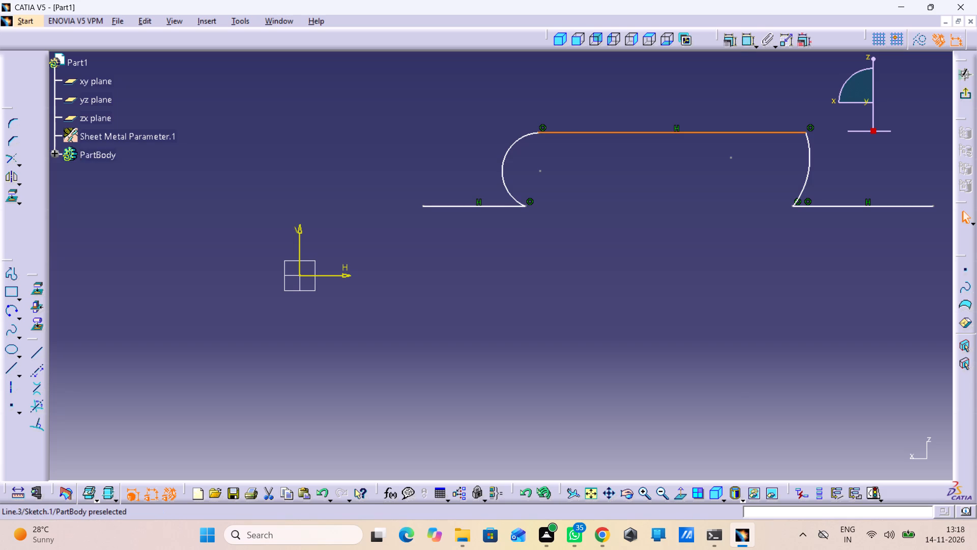
drag(756, 133, 745, 155)
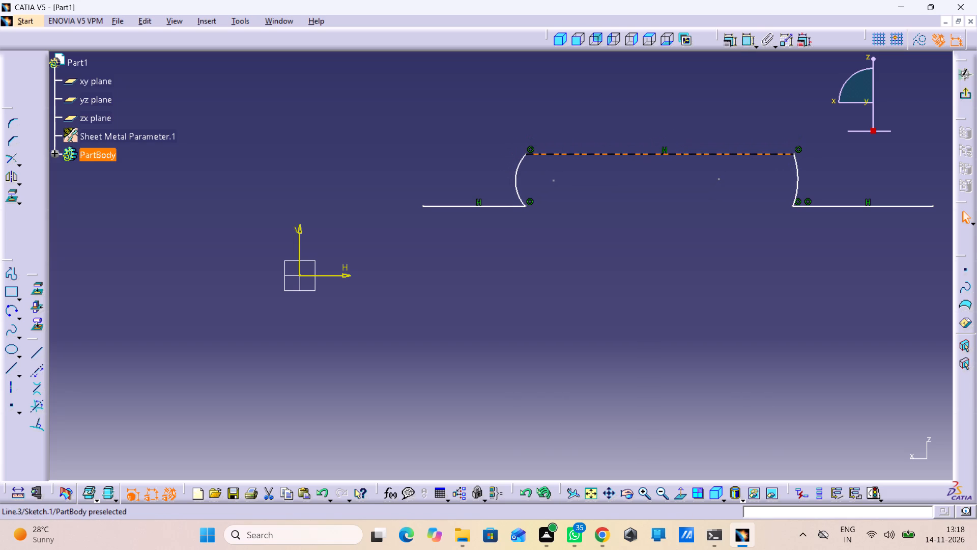
drag(745, 155, 745, 150)
click(739, 82)
Dimension the top line's length, placing the dimension above the line.
click(746, 48)
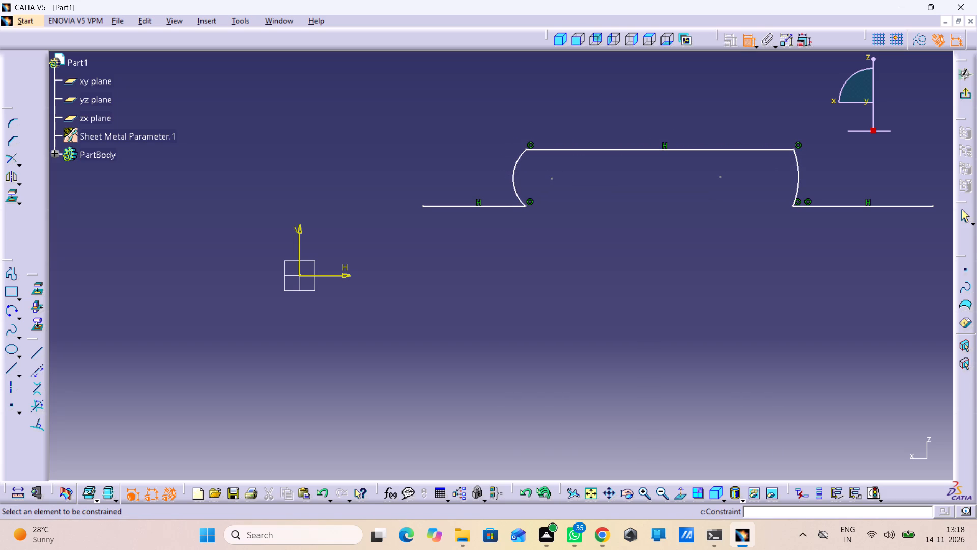
click(700, 148)
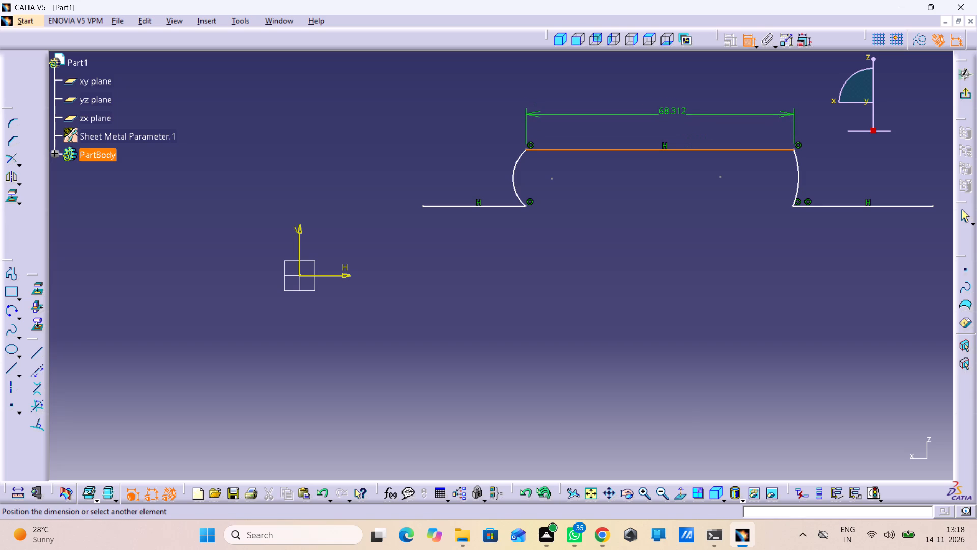
click(673, 114)
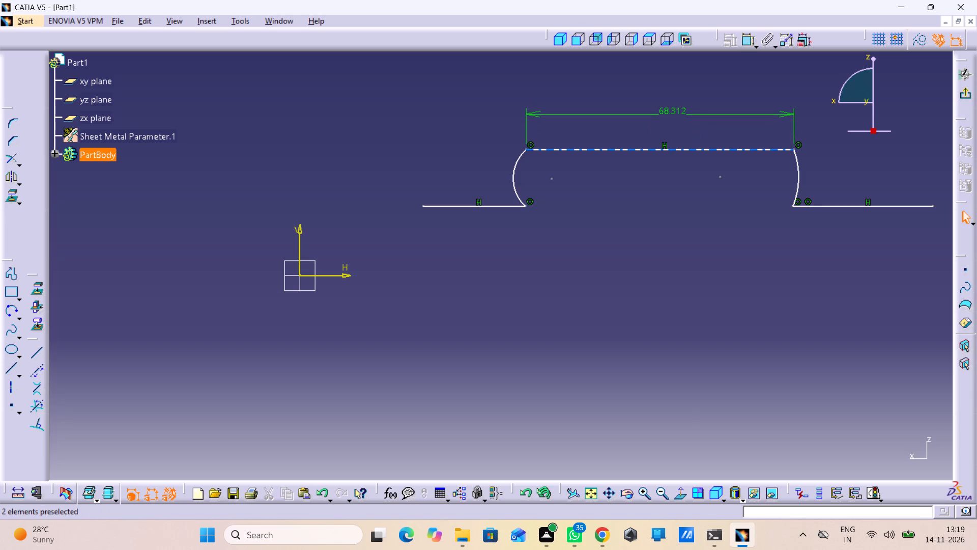
Set the top line's length to 100 mm.
click(670, 110)
double_click(670, 110)
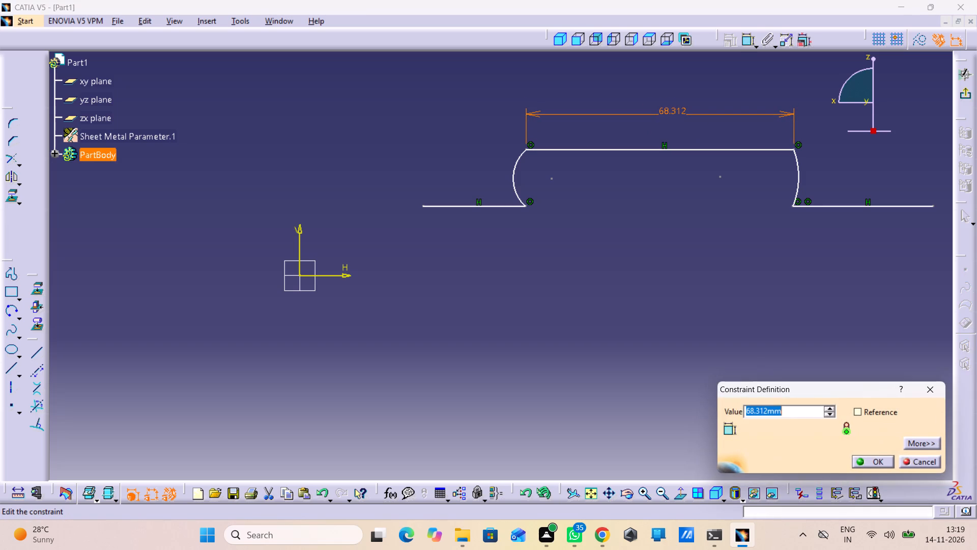
text(100)
key(Return)
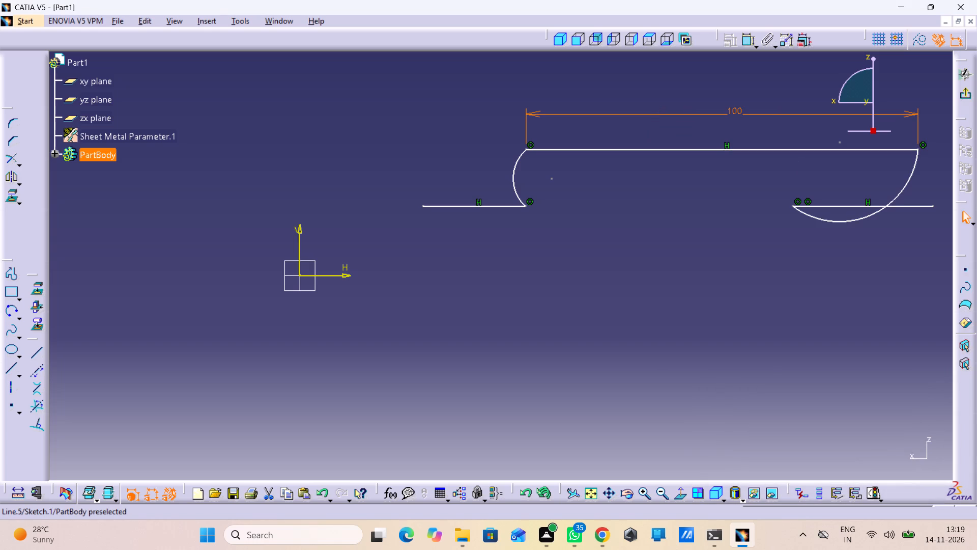
Move the far flange outward until its inner end lies roughly below the top line's far end.
drag(824, 207, 943, 206)
Dimension the far flange's length below the line and set it to 30 mm.
middle_drag(843, 195, 828, 198)
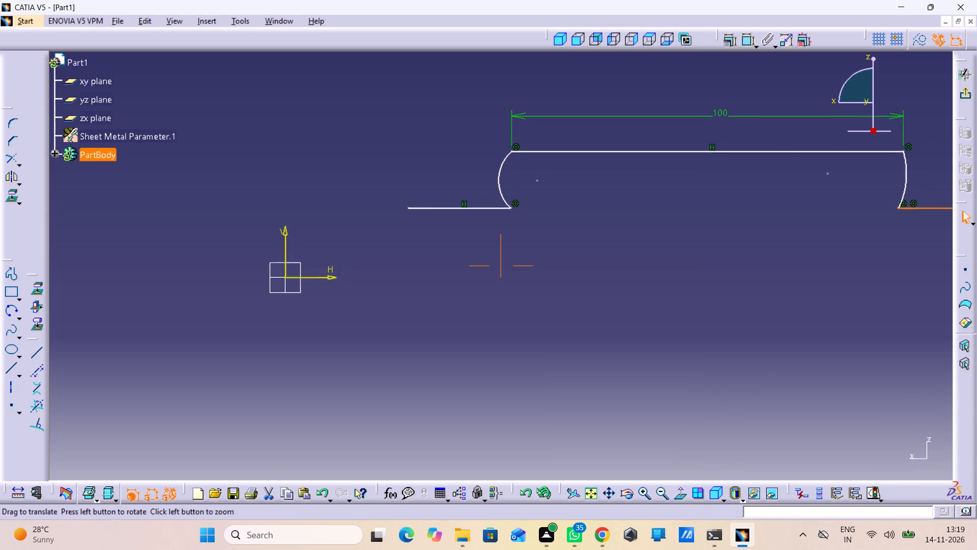
middle_drag(828, 198, 672, 246)
right_click(669, 219)
scroll(669, 230, down, 1)
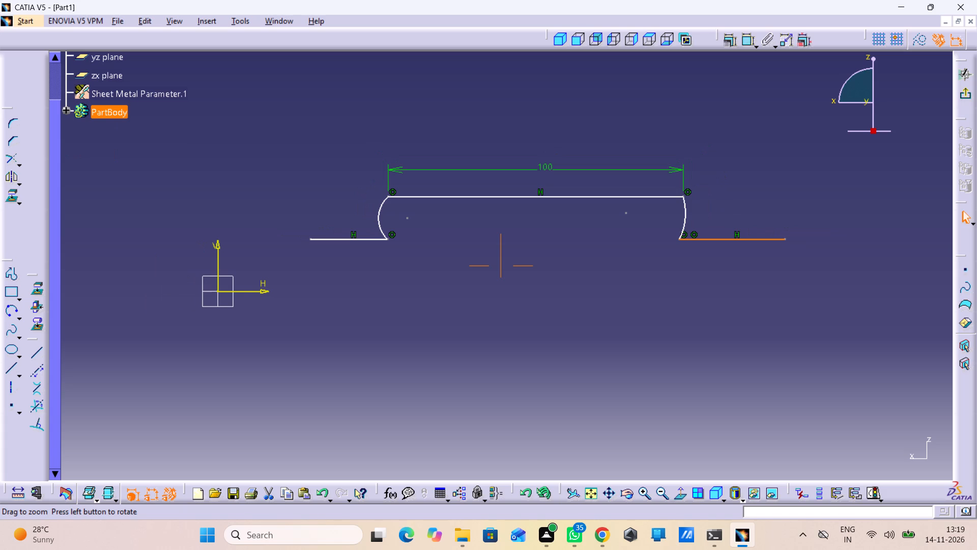
drag(694, 286, 700, 282)
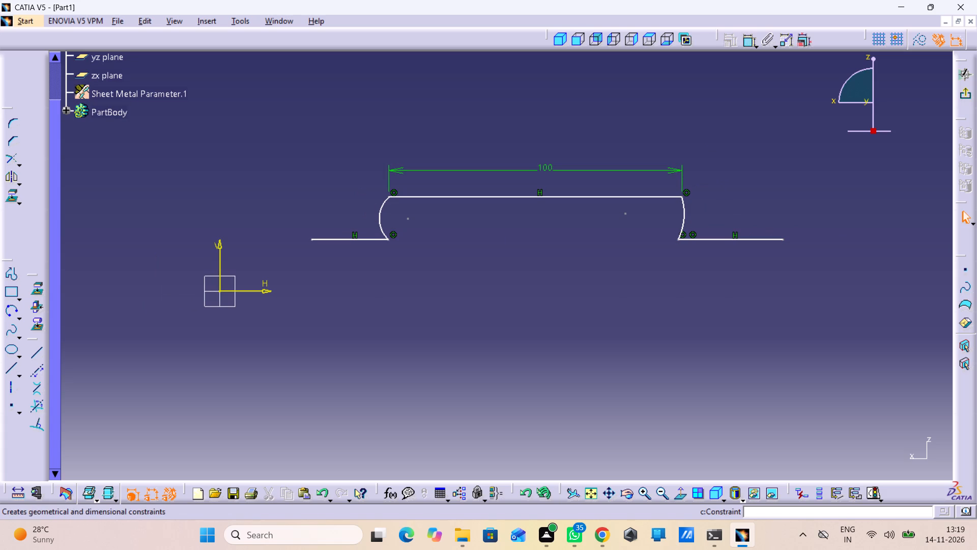
double_click(748, 41)
drag(729, 238, 724, 252)
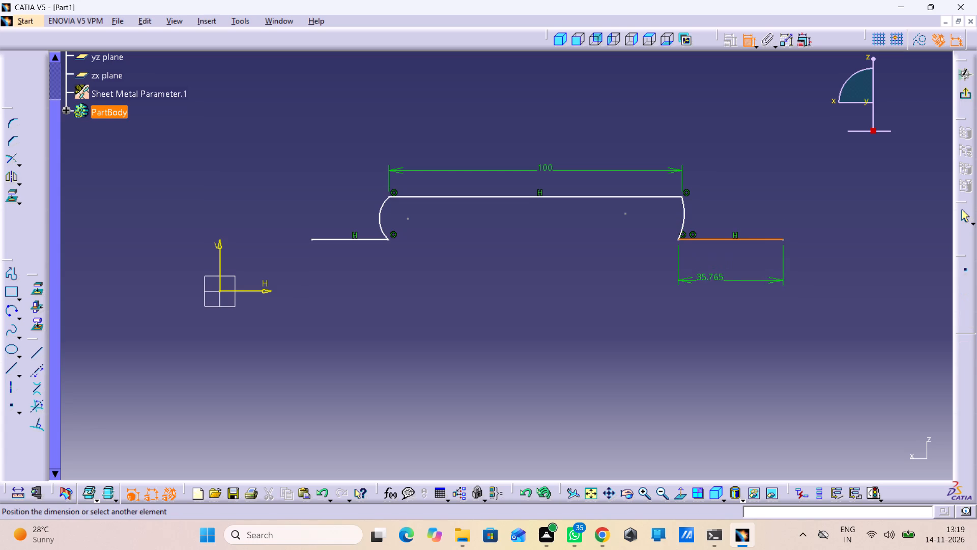
click(738, 274)
click(738, 270)
click(738, 269)
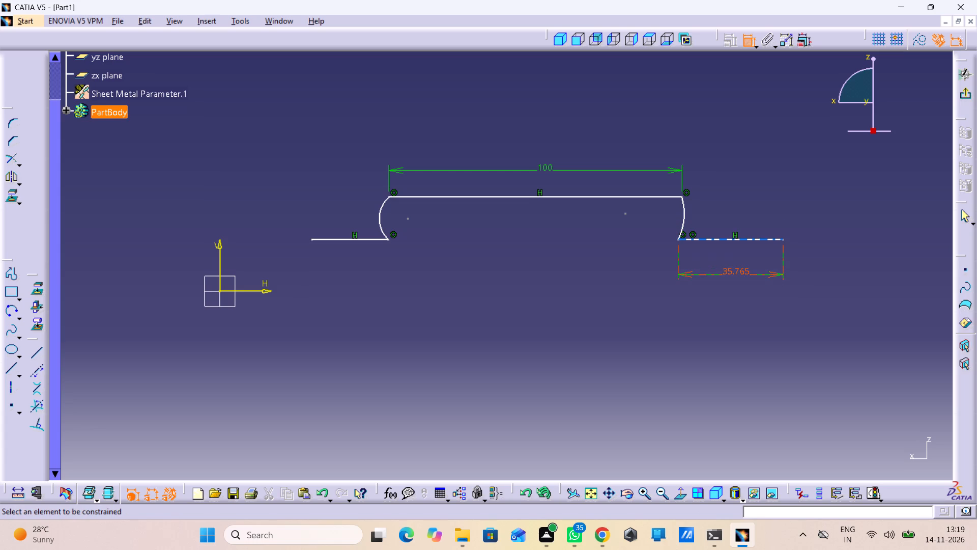
click(738, 269)
double_click(739, 269)
text(30)
key(Return)
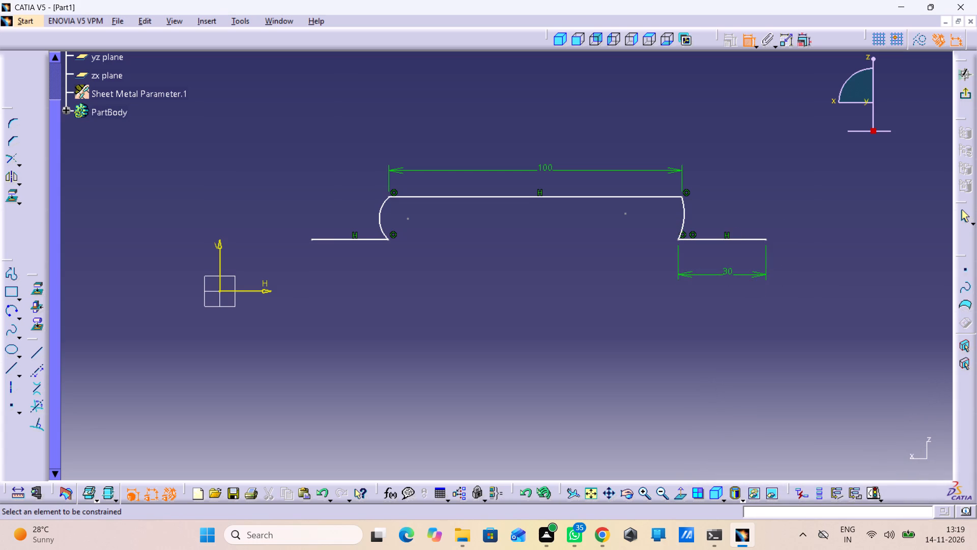
Dimension the near flange's length below the line and set it to 30 mm.
click(347, 238)
click(348, 304)
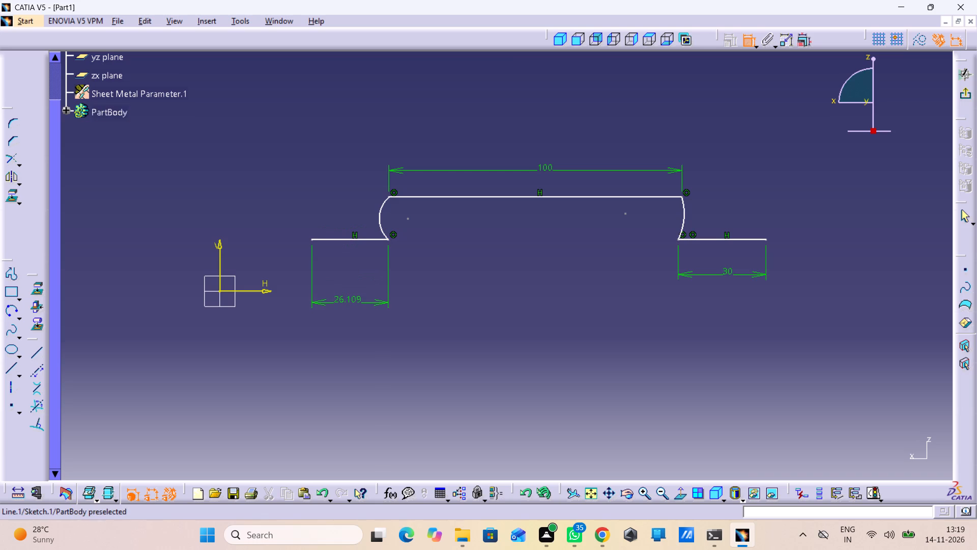
double_click(348, 300)
key(3)
key(Return)
key(0)
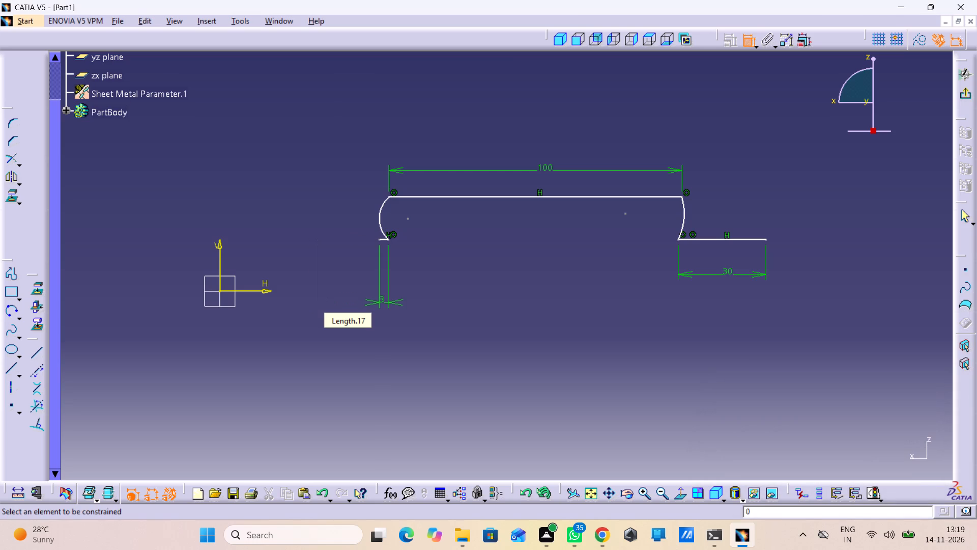
double_click(382, 298)
text(30)
key(Return)
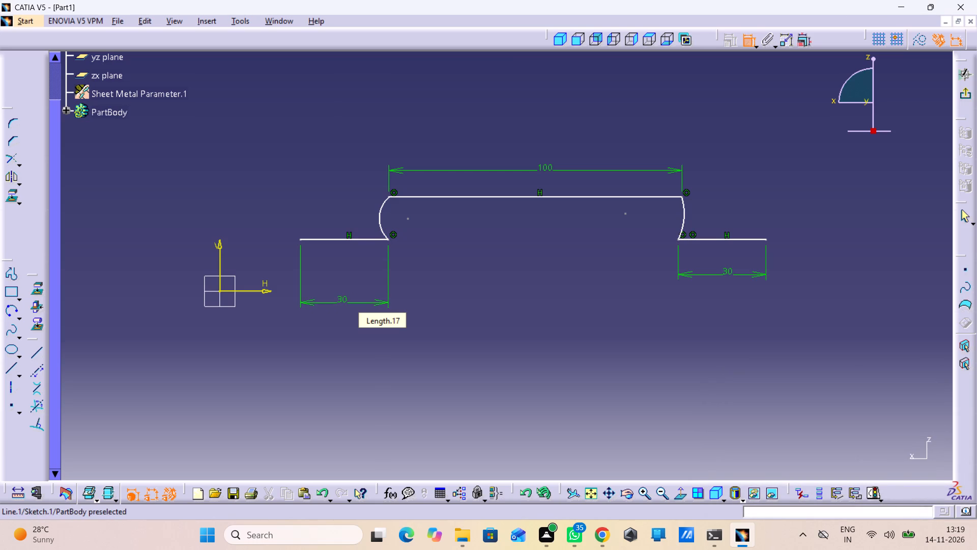
Add a radius dimension to the far side arc and set it to 20 mm.
click(684, 215)
click(716, 198)
double_click(716, 194)
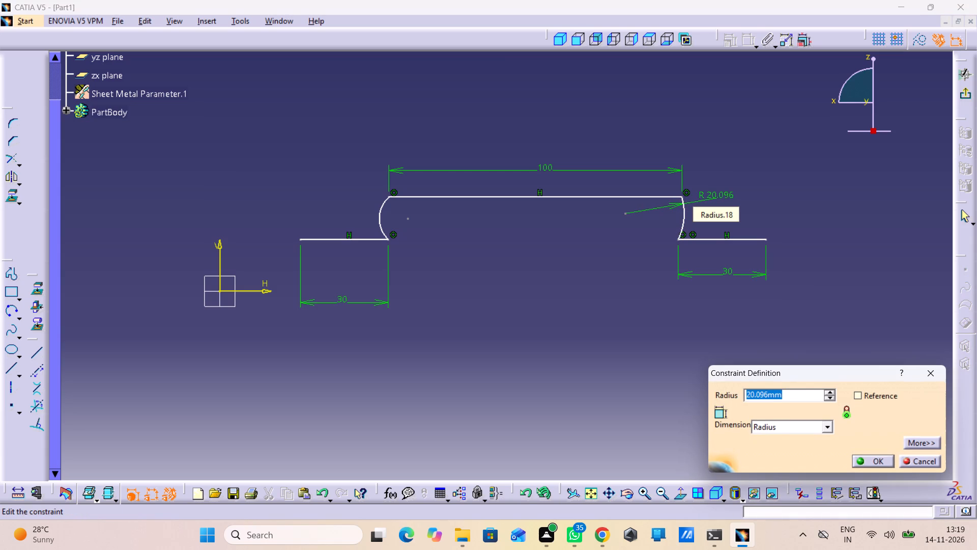
text(20)
key(Return)
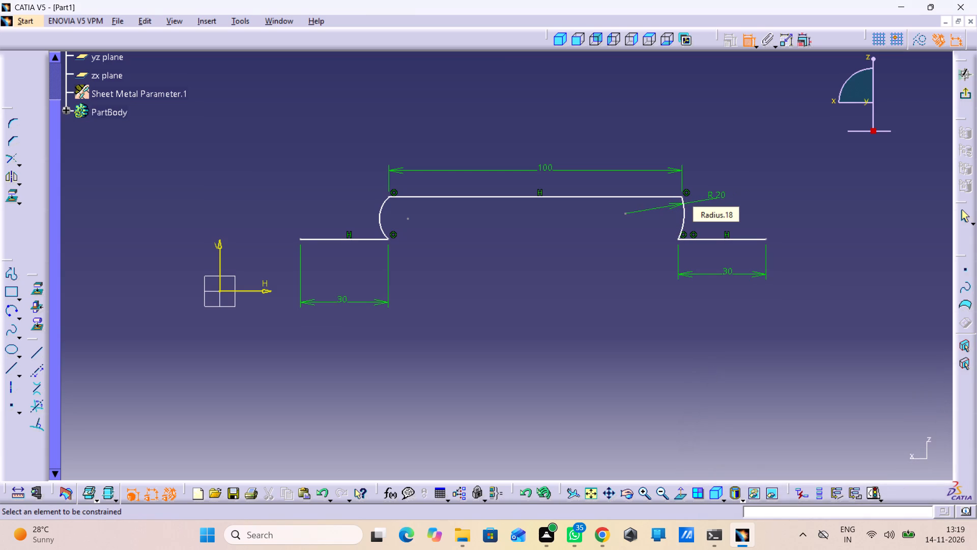
Add a radius dimension to the near side arc and set it to 20 mm.
click(378, 216)
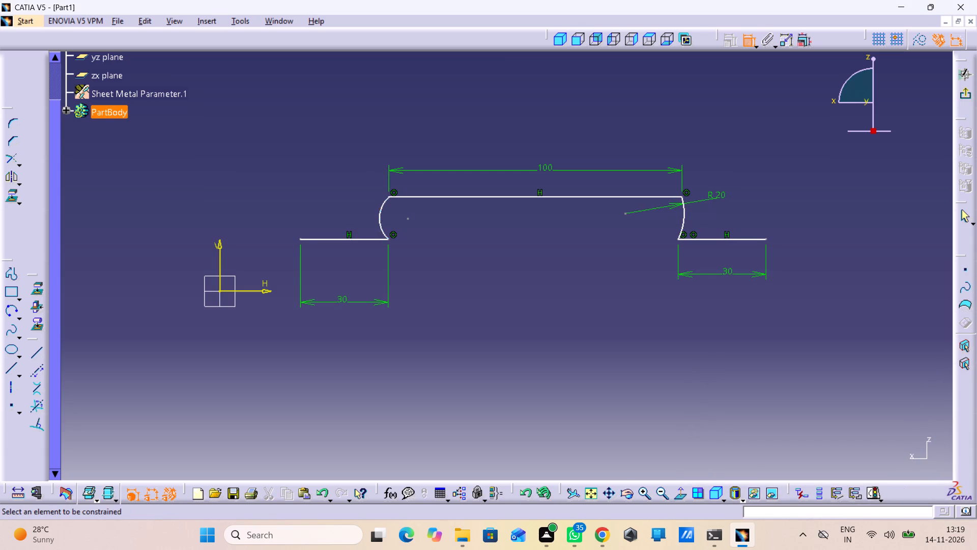
click(345, 179)
double_click(343, 177)
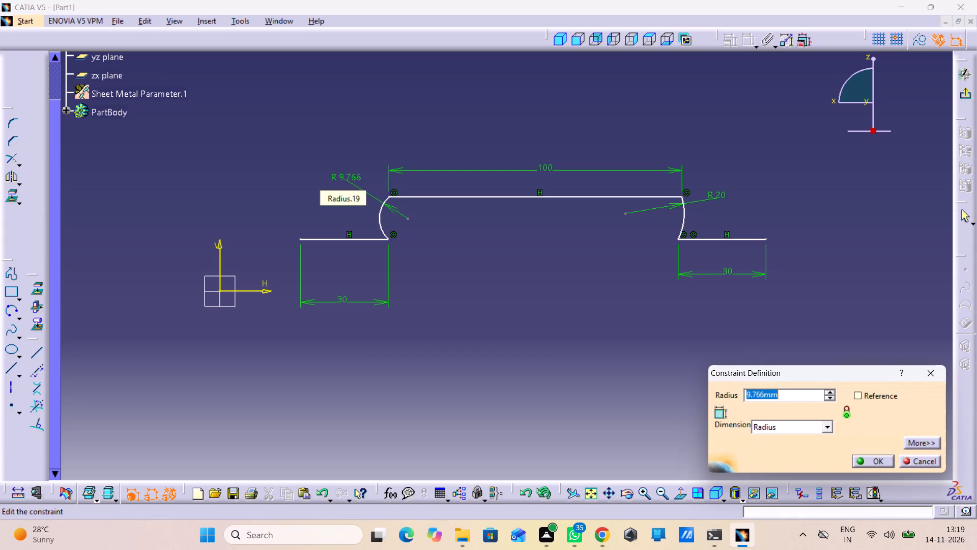
text(20)
key(Return)
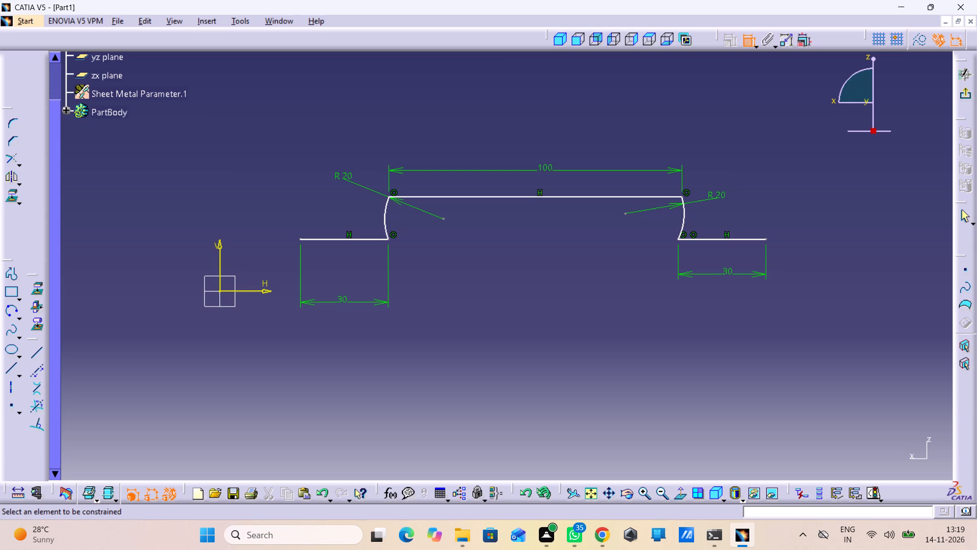
Constrain the near side arc to be tangent to the top line.
click(385, 204)
click(408, 199)
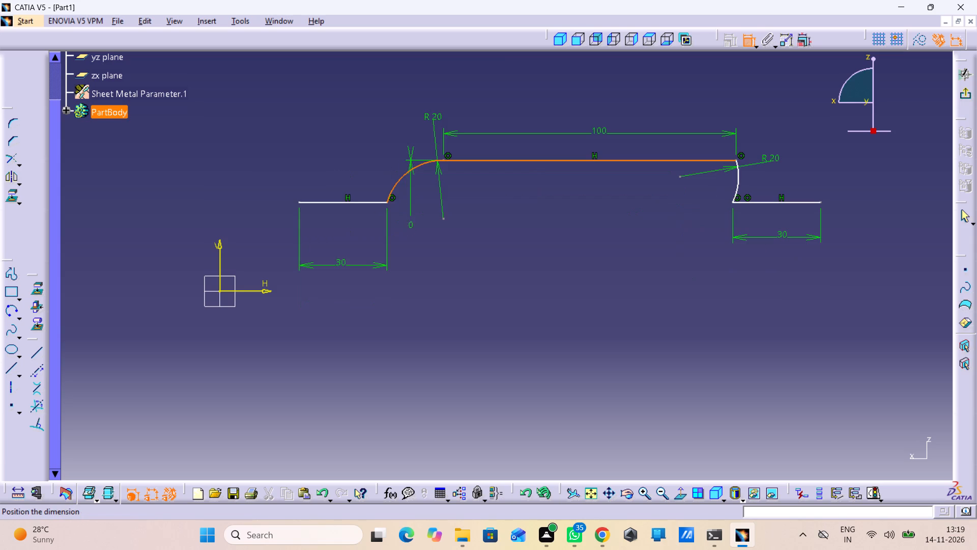
right_click(417, 243)
click(432, 301)
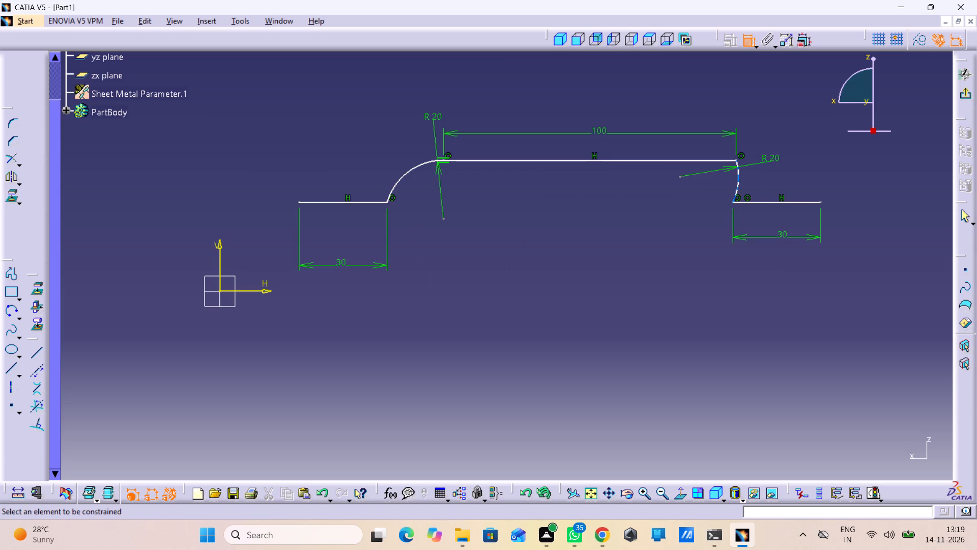
Constrain the far side arc to be tangent to the top line.
drag(737, 175, 723, 178)
drag(697, 159, 697, 168)
right_click(675, 200)
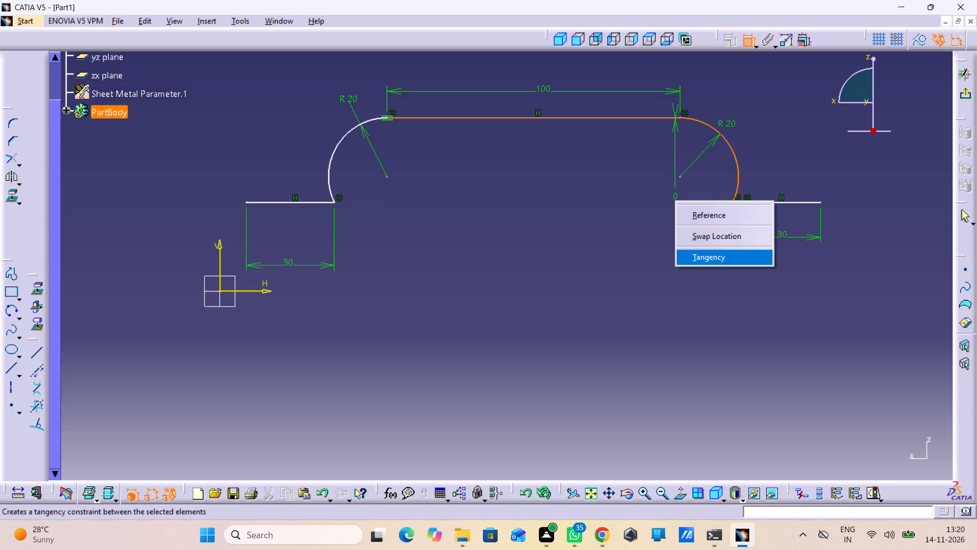
click(691, 253)
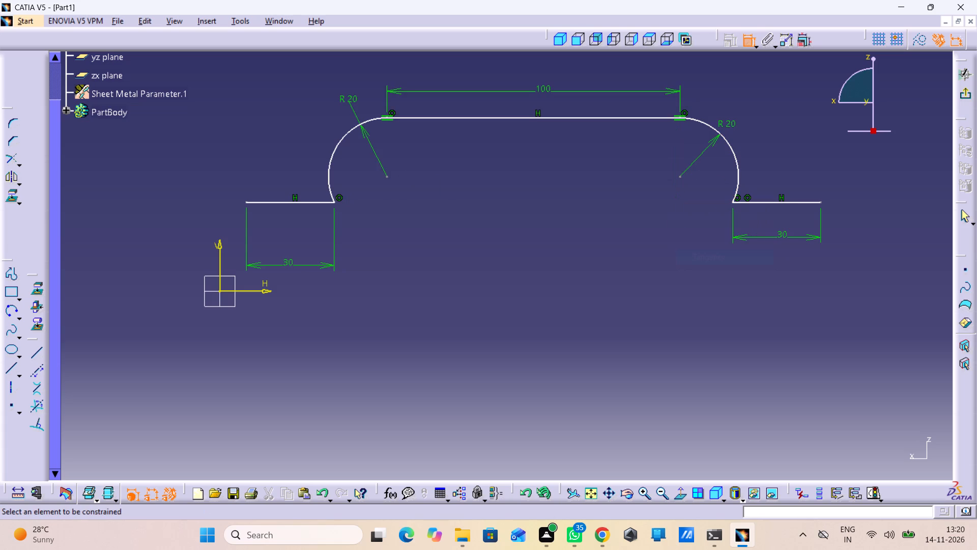
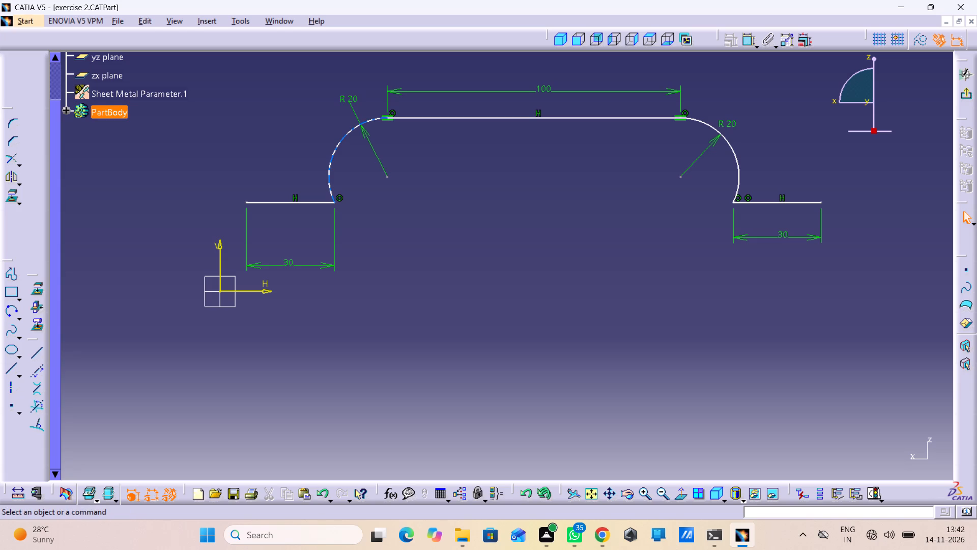
Round both corners where the side arcs meet the flanges with a 5 mm radius, converting the flange lengths into distances.
click(16, 120)
double_click(16, 120)
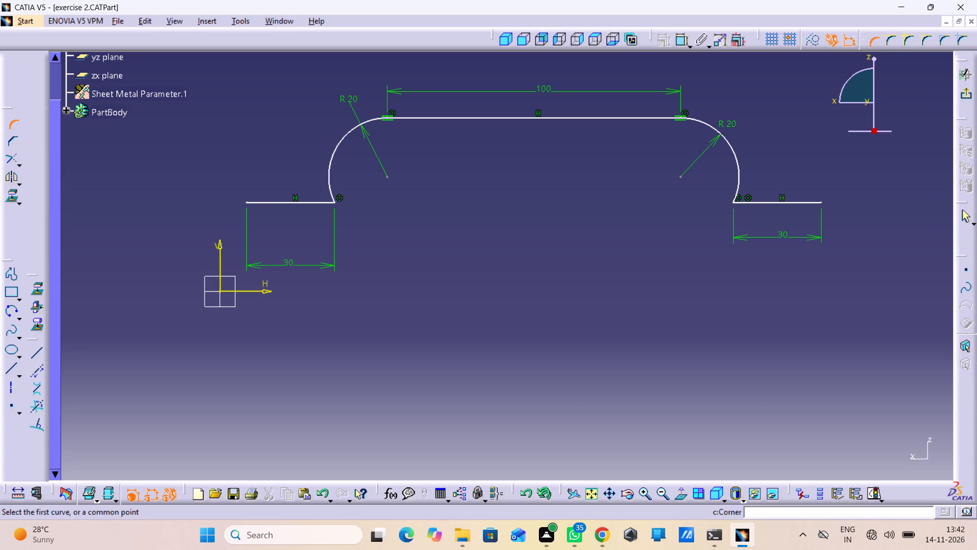
drag(310, 174, 331, 216)
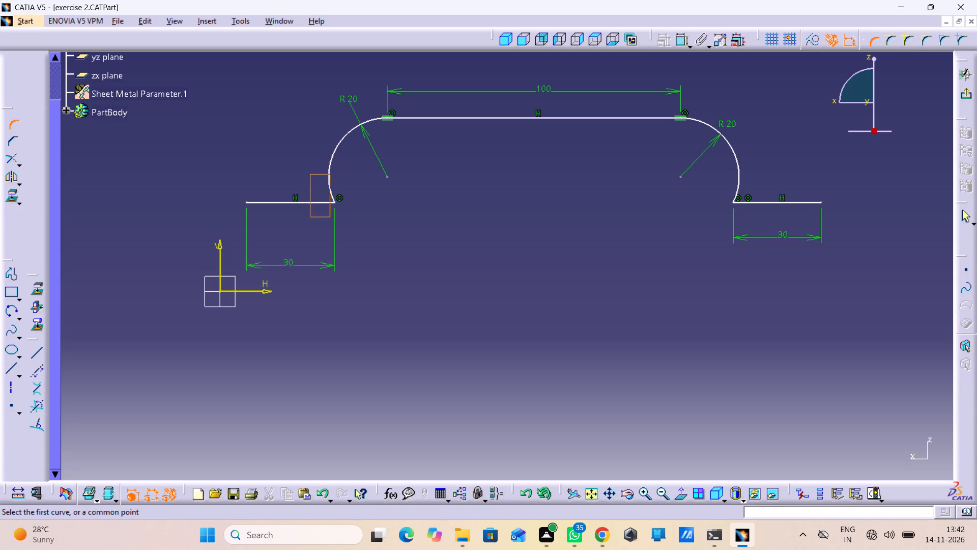
drag(331, 216, 745, 213)
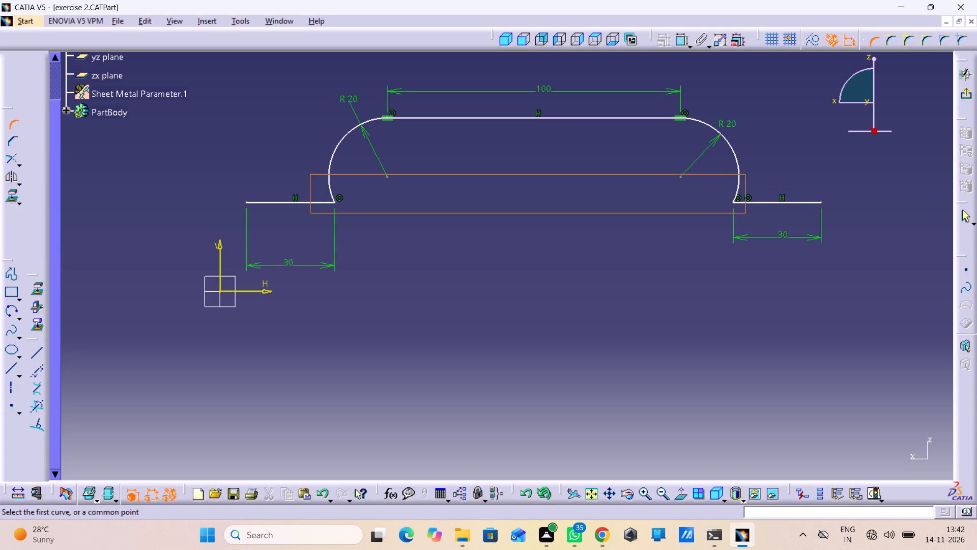
drag(745, 213, 740, 214)
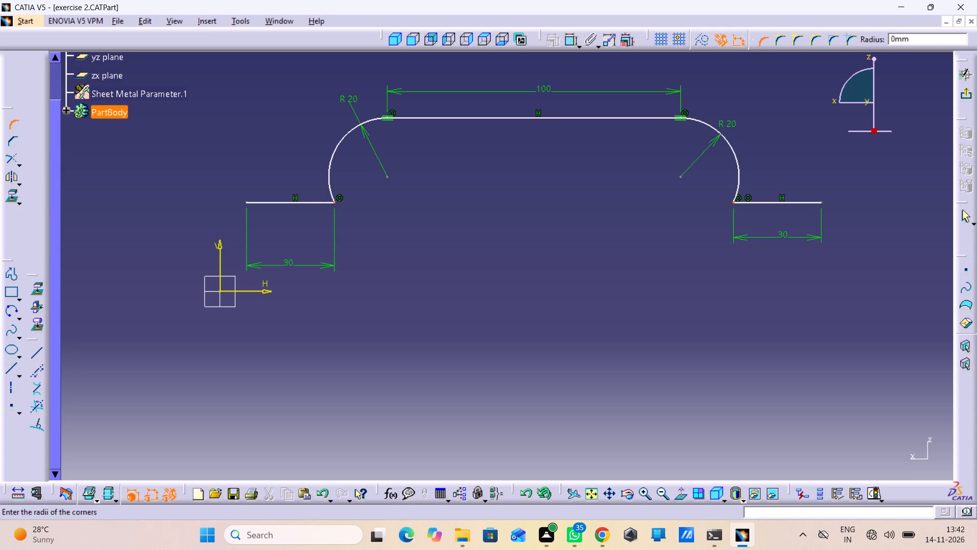
key(5)
key(Return)
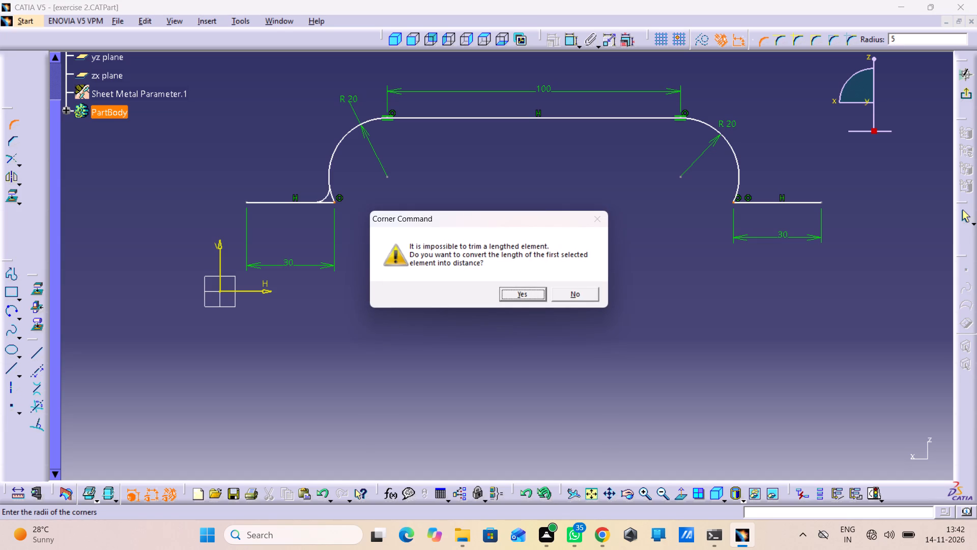
click(532, 290)
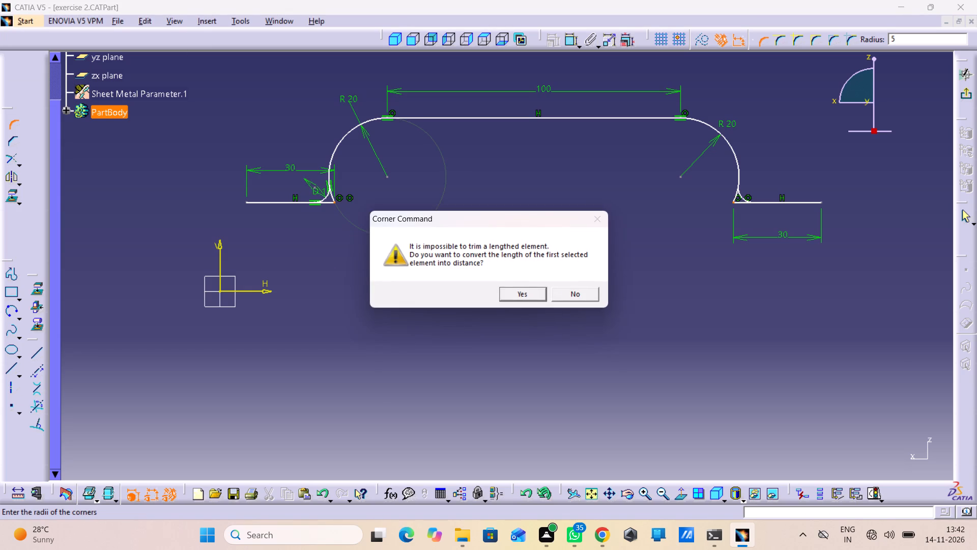
click(516, 296)
click(558, 272)
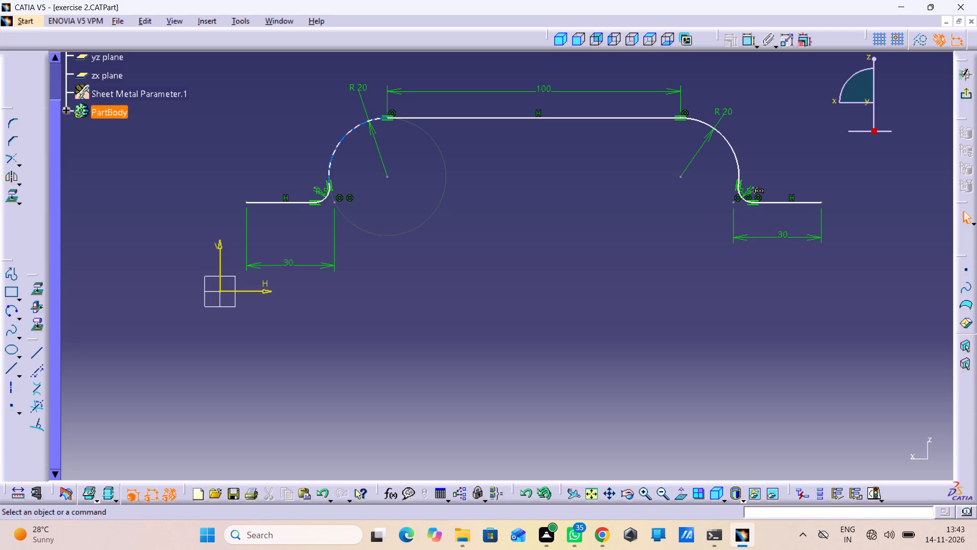
Reposition the near side arc's radius dimension around the arc.
drag(365, 109, 343, 145)
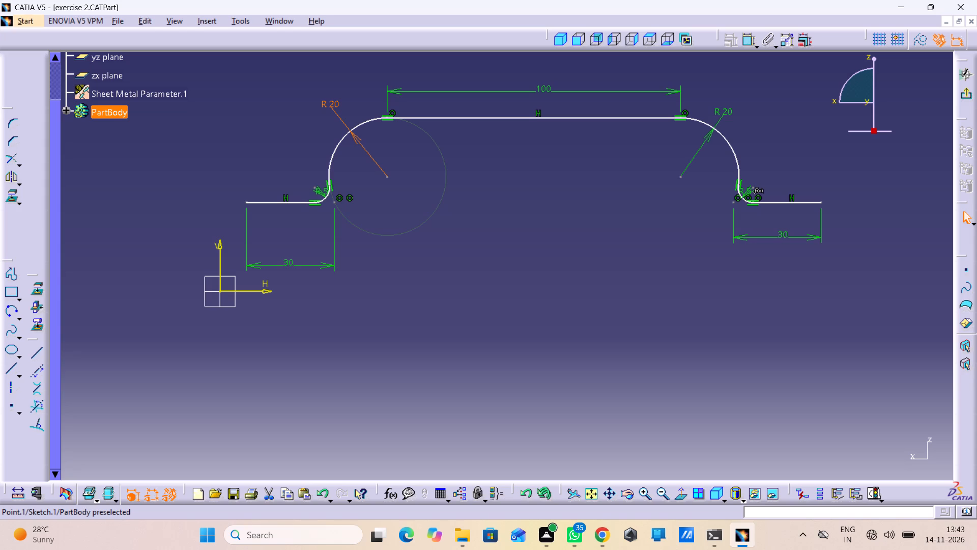
Dimension the overall distance between the outer ends of the two flanges and set it to 200 mm.
click(749, 42)
click(749, 42)
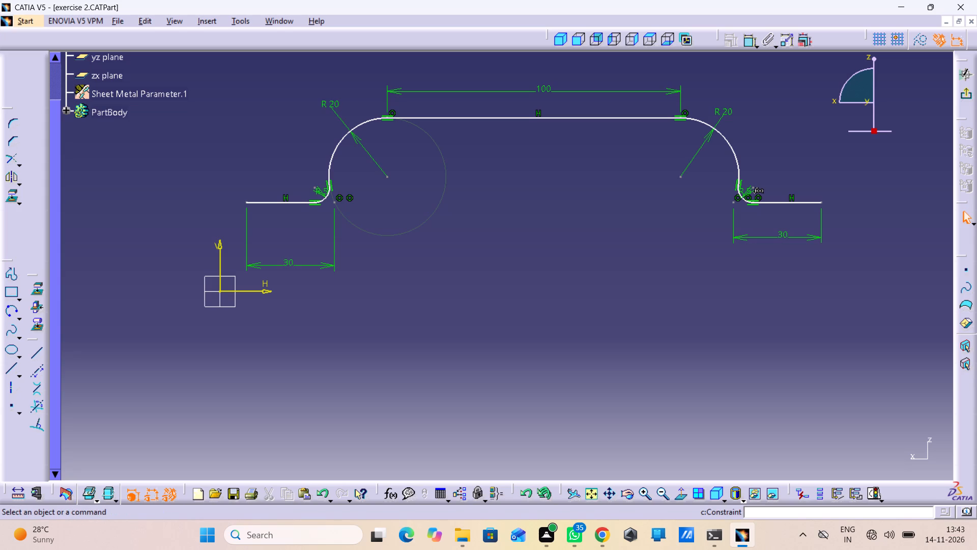
double_click(749, 46)
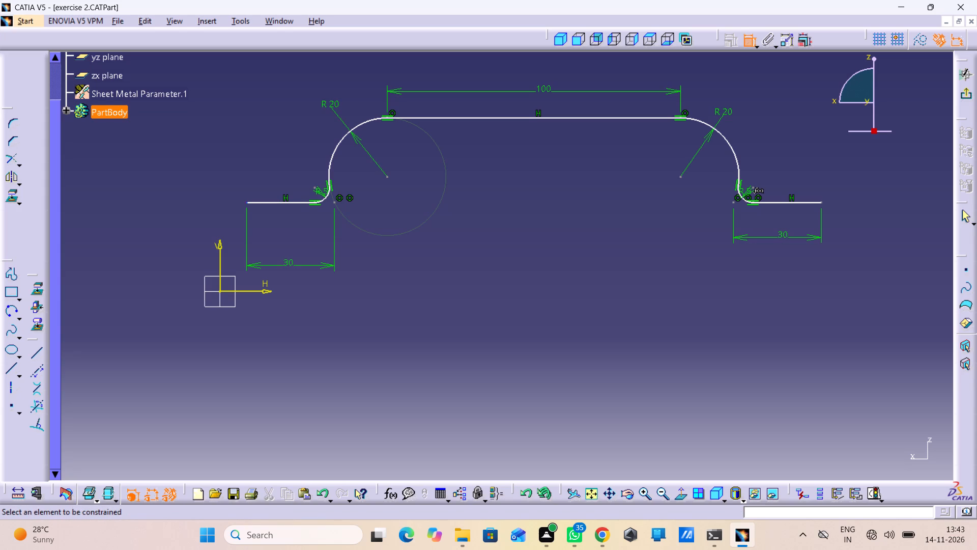
click(245, 202)
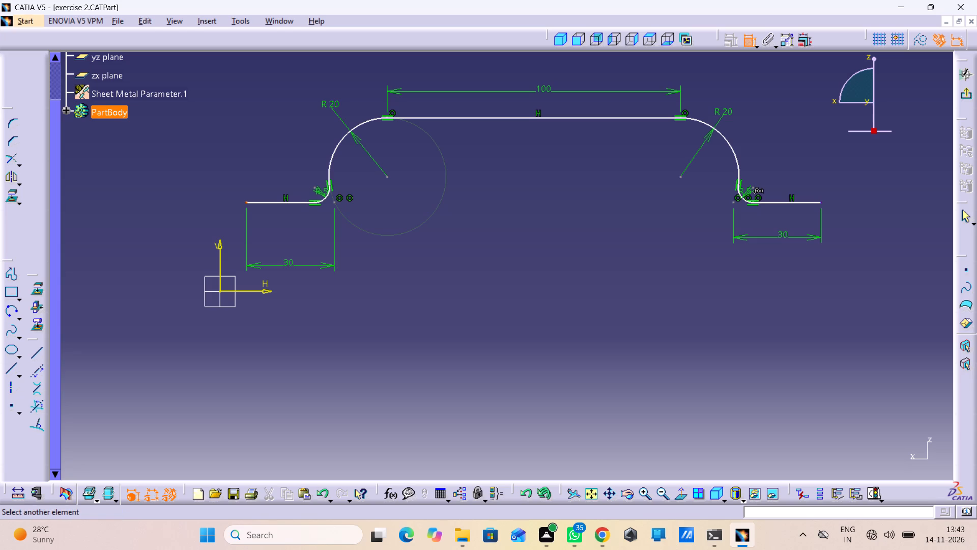
click(821, 203)
click(554, 253)
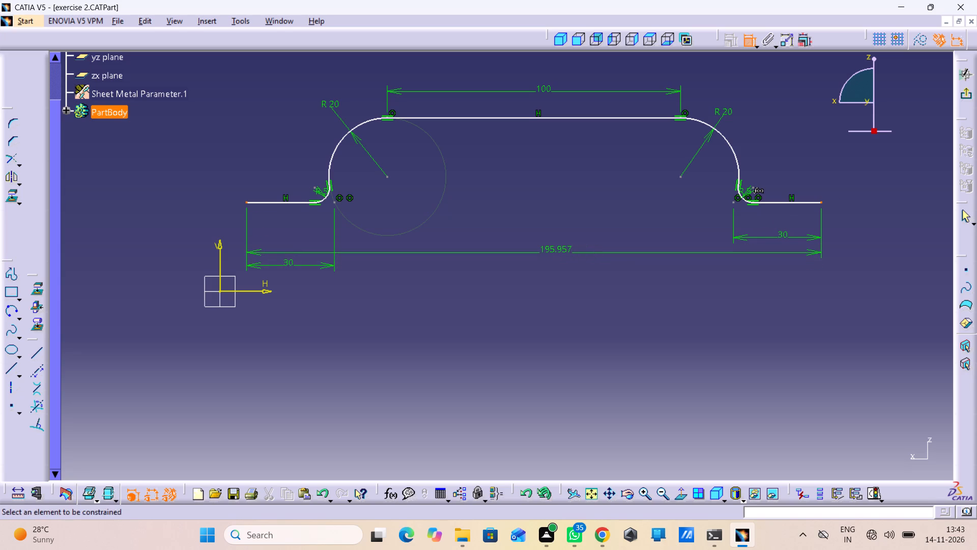
double_click(551, 249)
text(200)
key(Return)
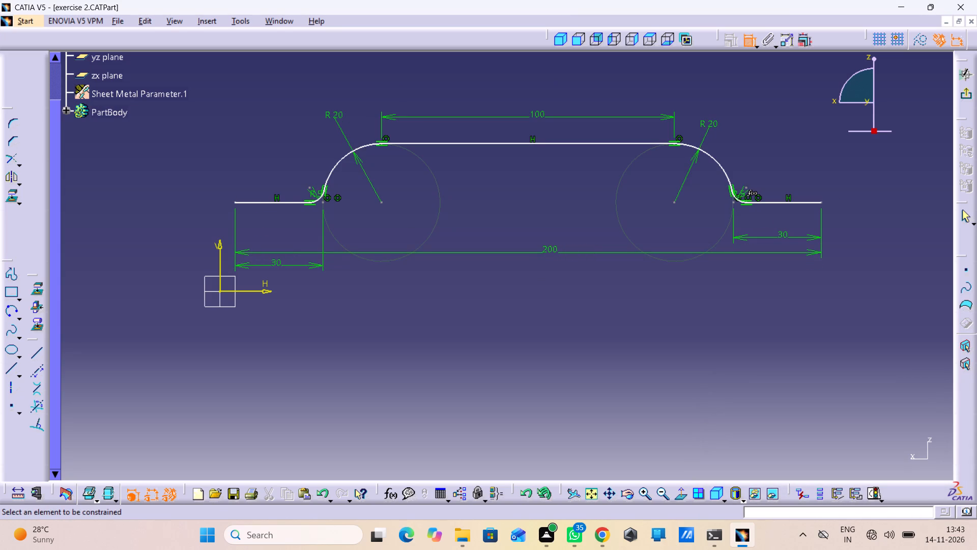
Constrain the near flange line to be coincident with the sketch's H axis.
click(263, 201)
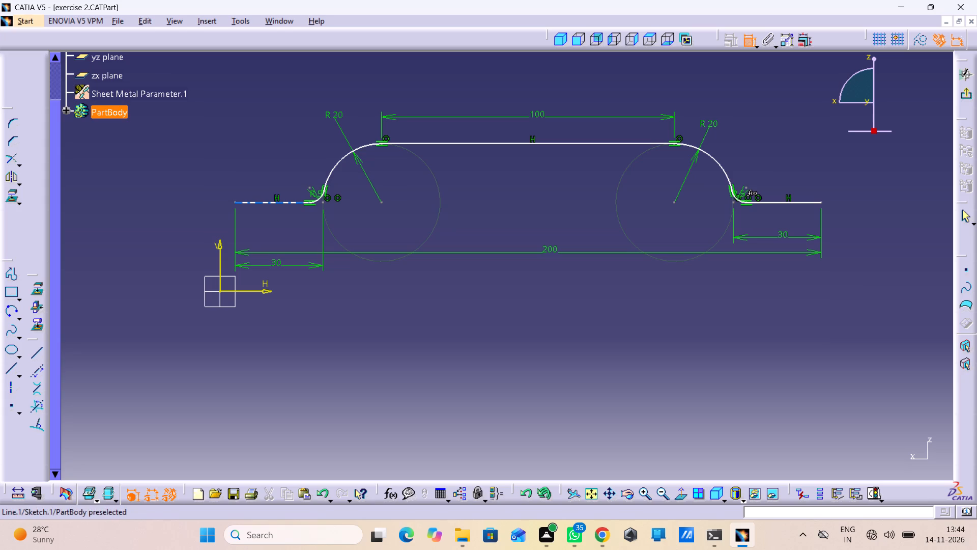
click(265, 292)
right_click(383, 294)
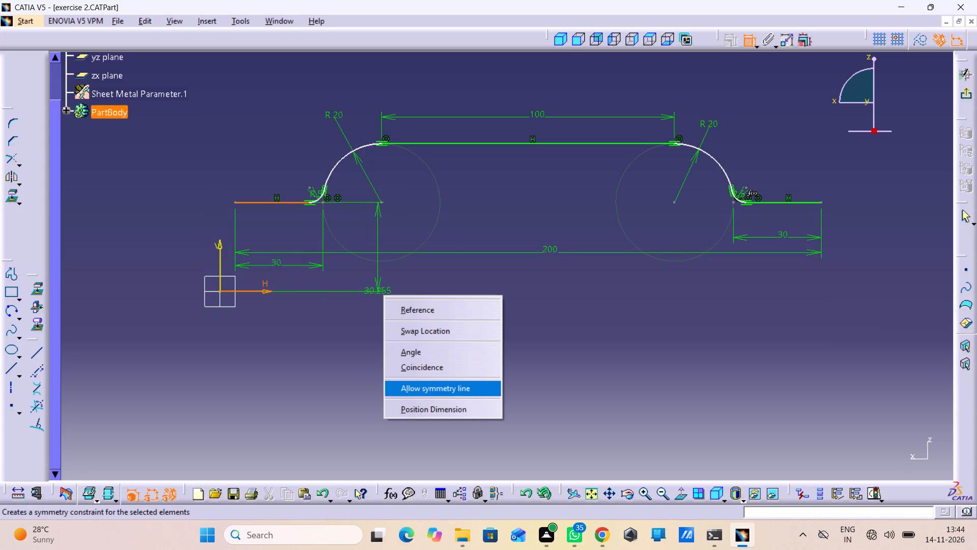
click(414, 370)
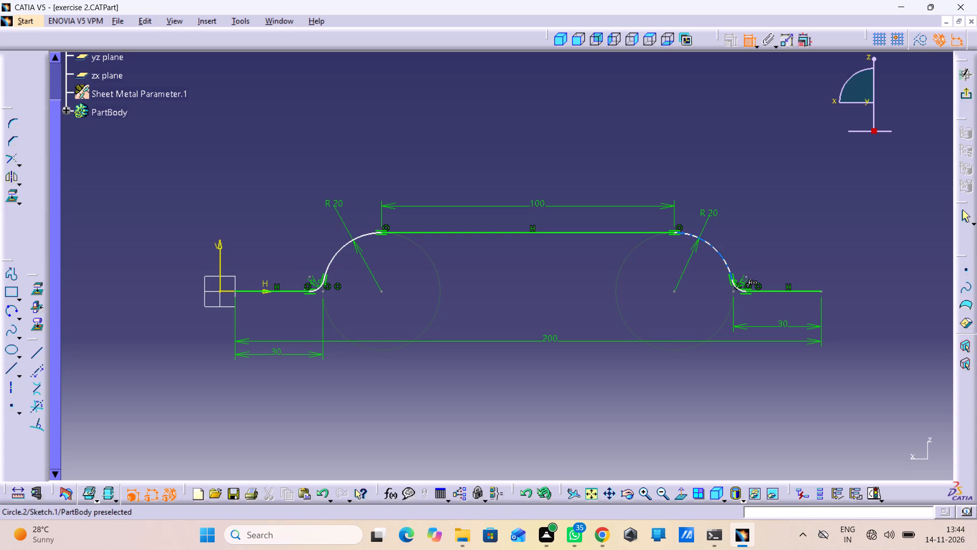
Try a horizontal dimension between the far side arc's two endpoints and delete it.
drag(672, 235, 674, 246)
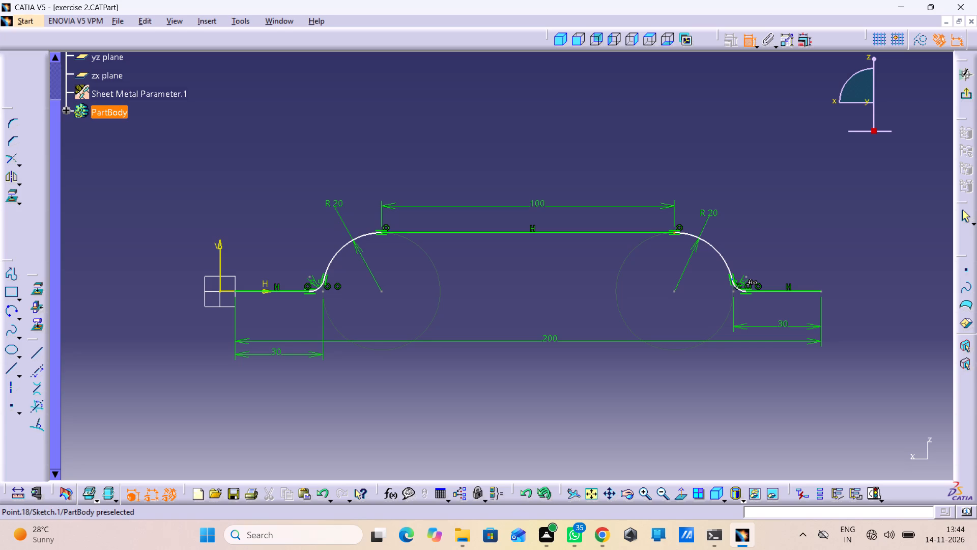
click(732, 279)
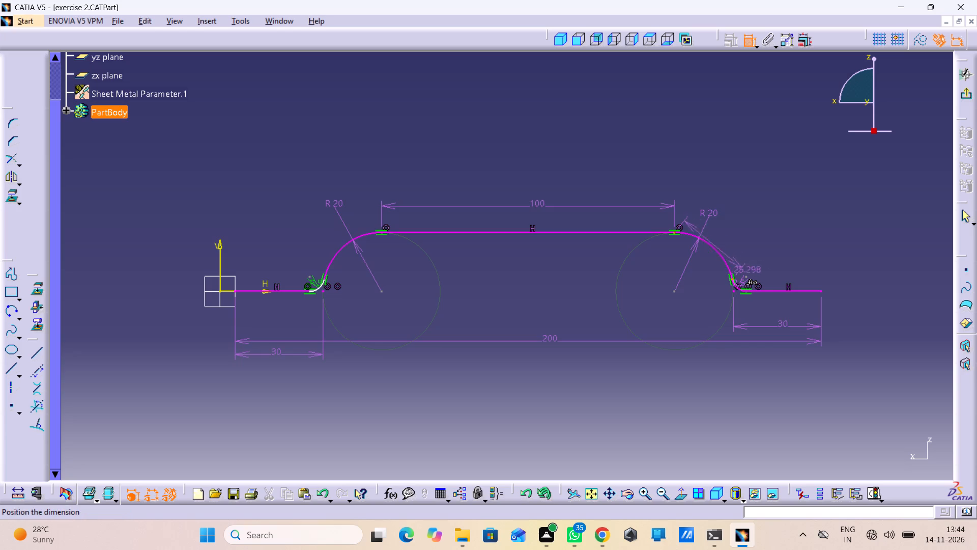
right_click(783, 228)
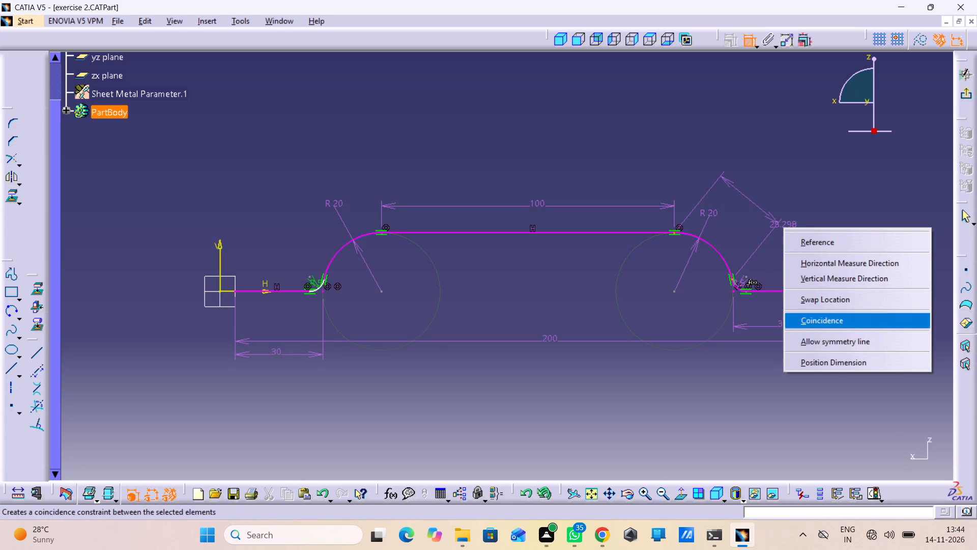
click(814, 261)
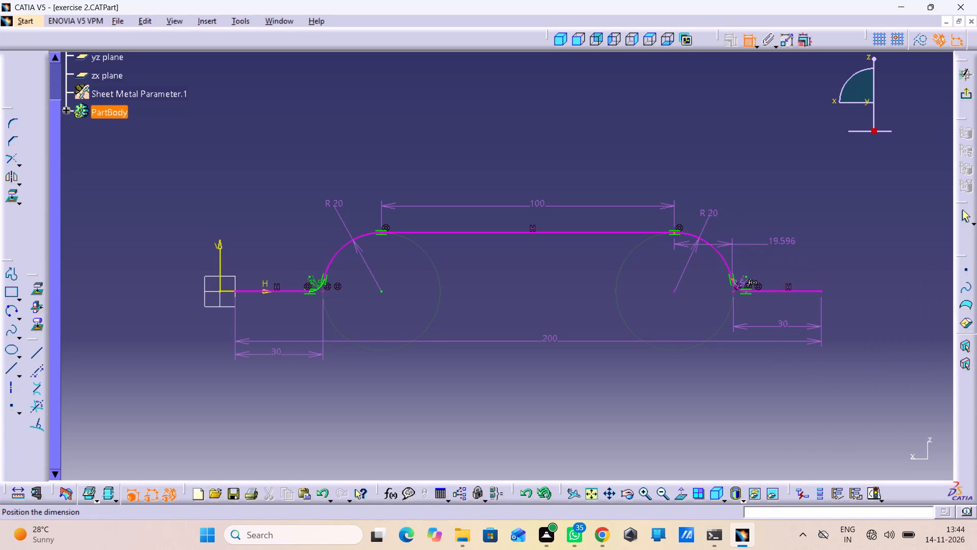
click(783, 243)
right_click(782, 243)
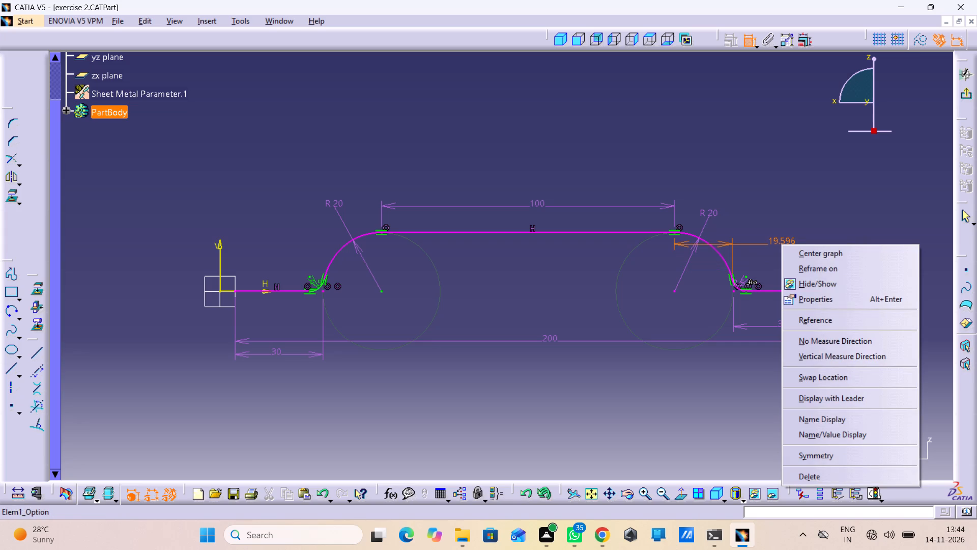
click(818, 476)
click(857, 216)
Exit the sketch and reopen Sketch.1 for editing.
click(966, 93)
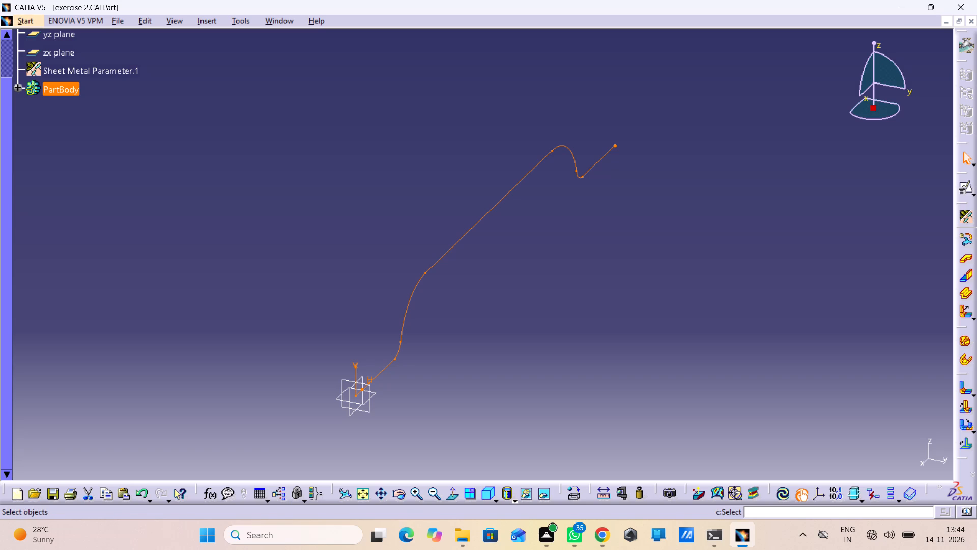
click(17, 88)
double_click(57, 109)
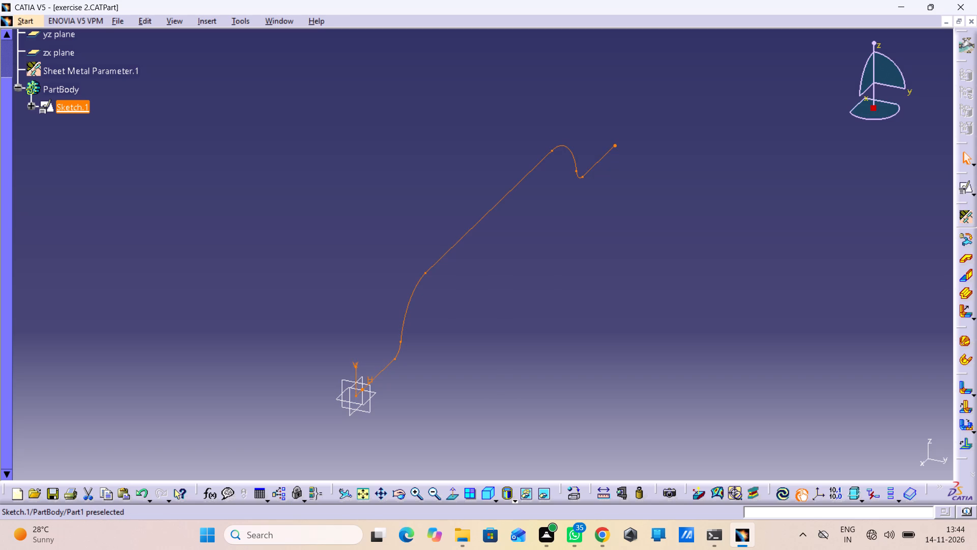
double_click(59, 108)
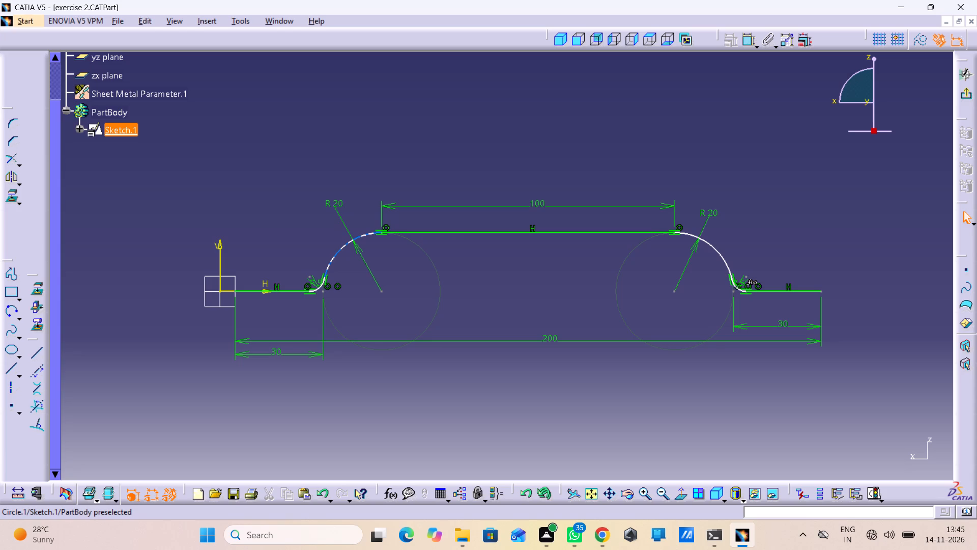
Dimension the distance from the sketch's V axis to the near side arc and set it to 30 mm.
click(342, 245)
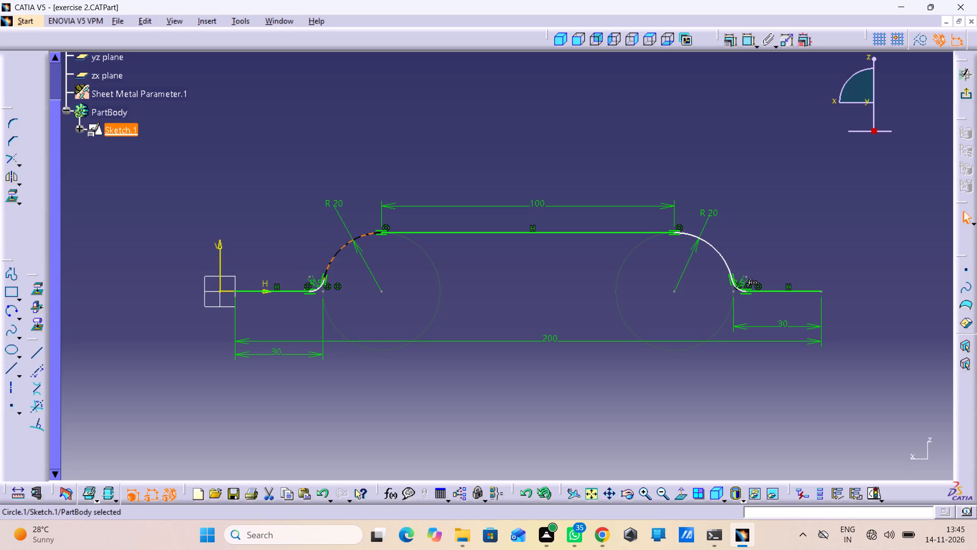
click(283, 236)
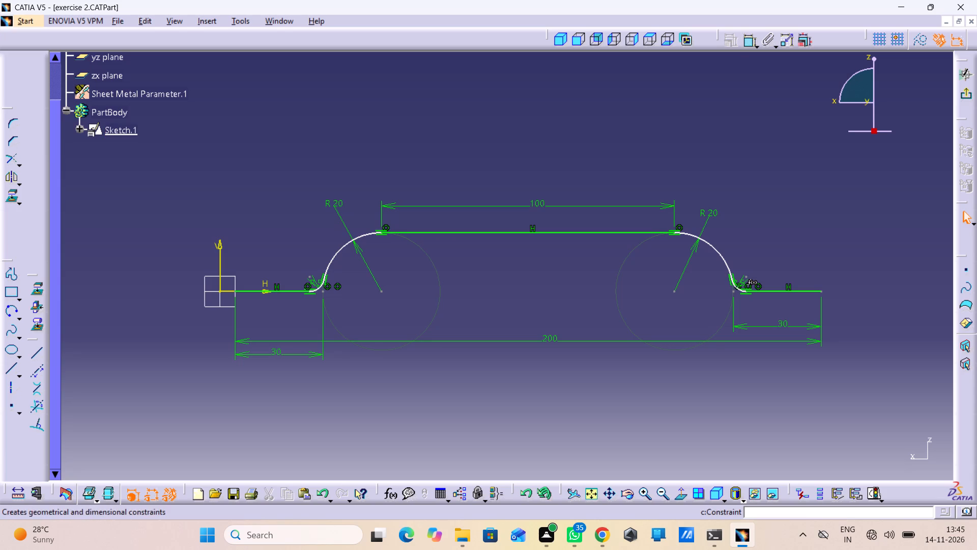
double_click(741, 39)
drag(341, 246, 334, 246)
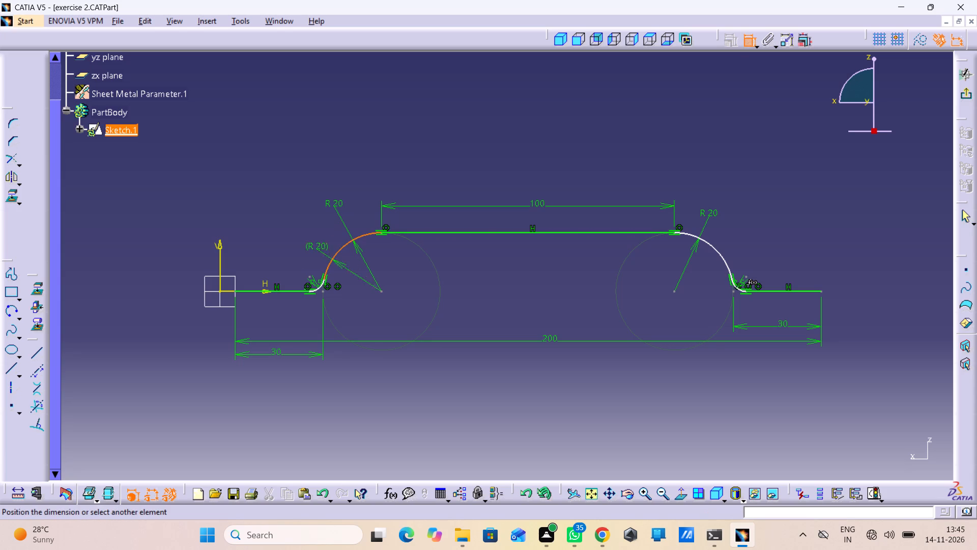
click(222, 259)
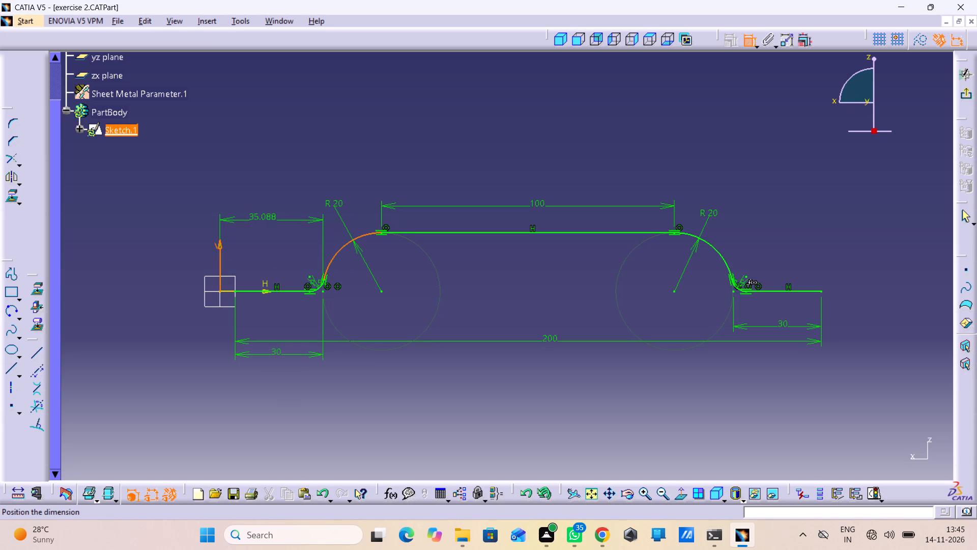
click(269, 225)
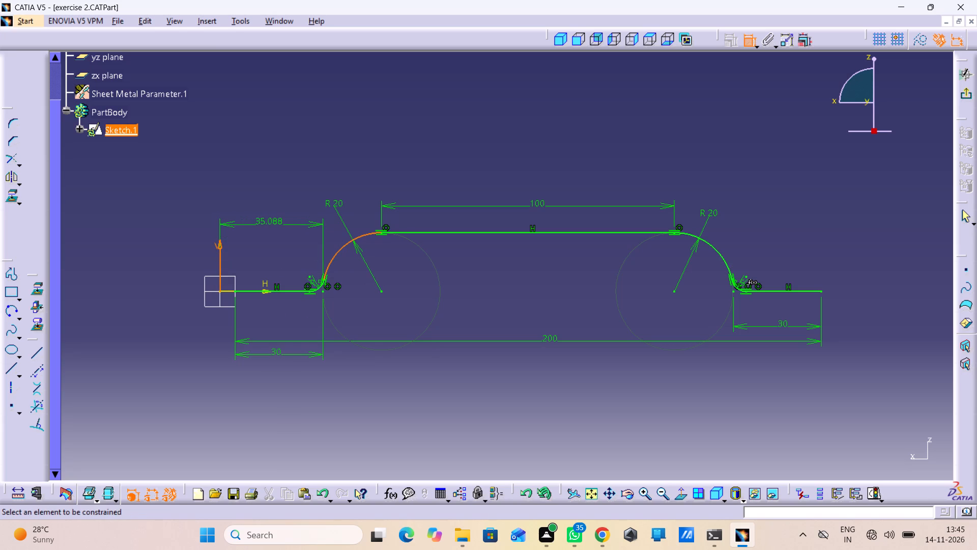
double_click(274, 217)
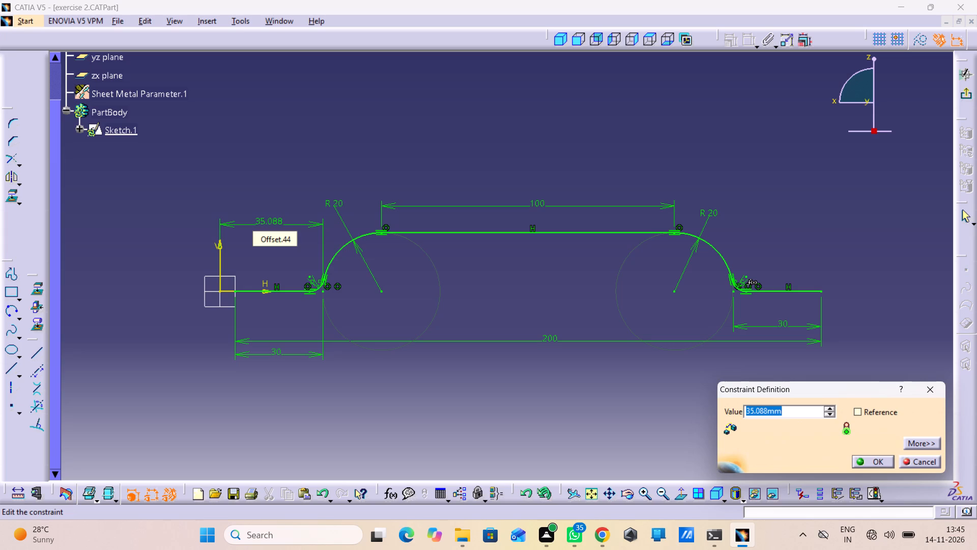
text(30)
key(Return)
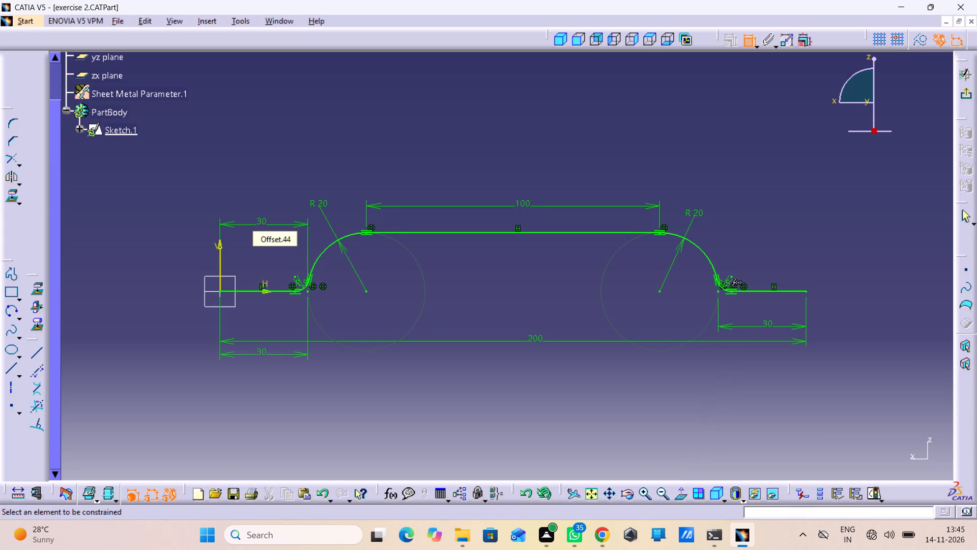
click(346, 152)
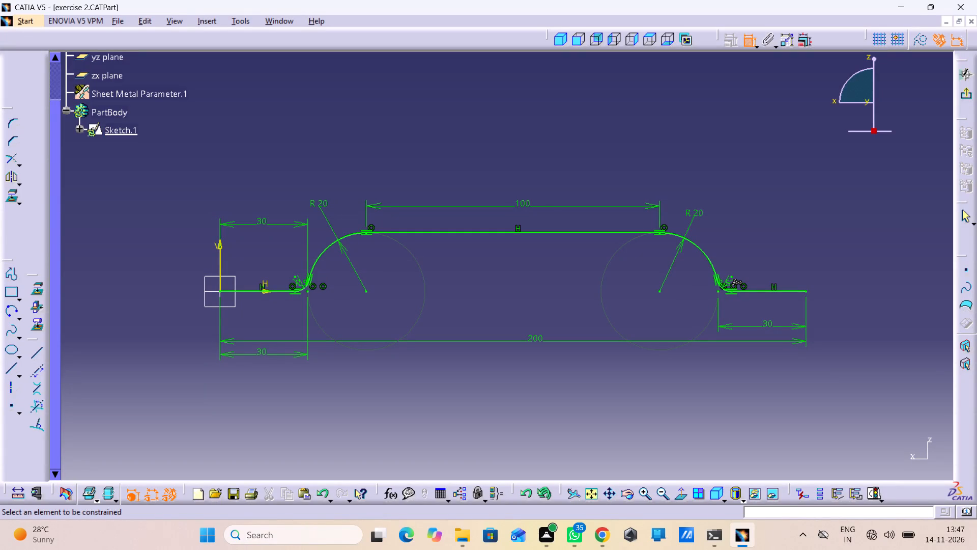
click(744, 44)
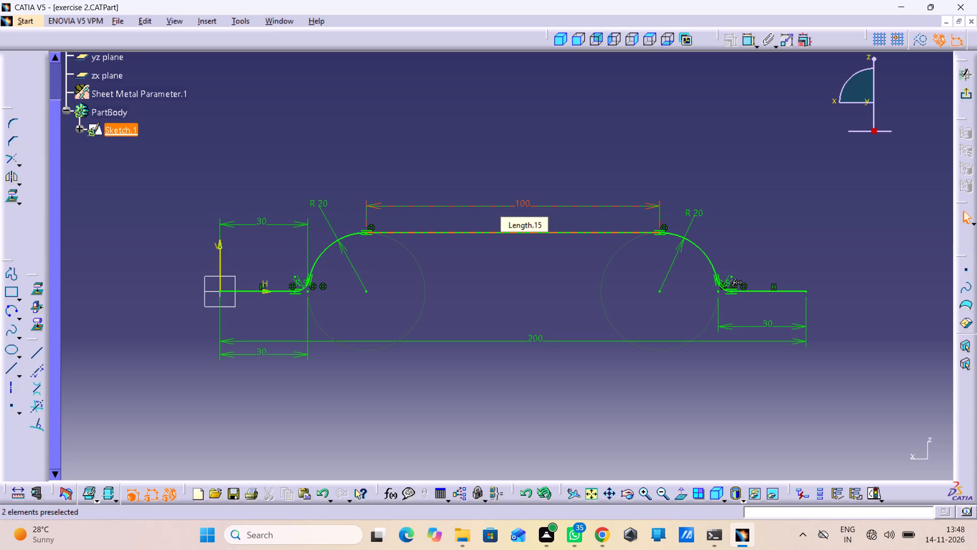
Reposition the length dimension of the top line.
drag(525, 203, 523, 191)
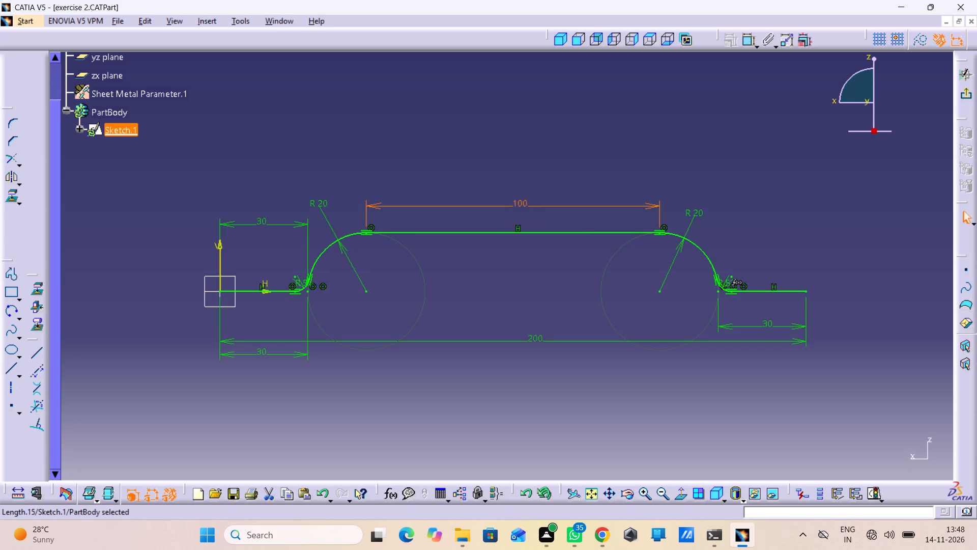
Shift the 100 mm dimension text of the top line sideways along its dimension line.
drag(523, 191, 515, 203)
click(525, 176)
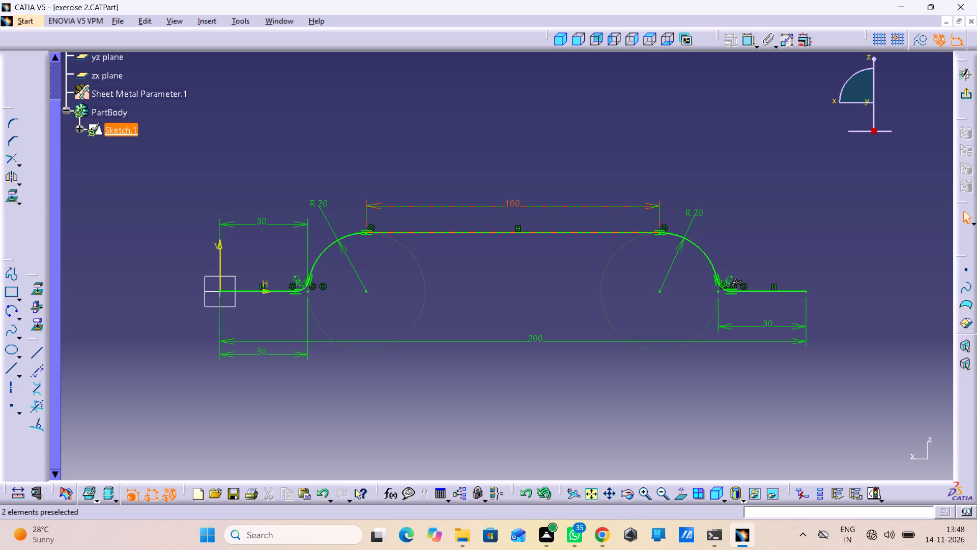
drag(512, 205, 504, 212)
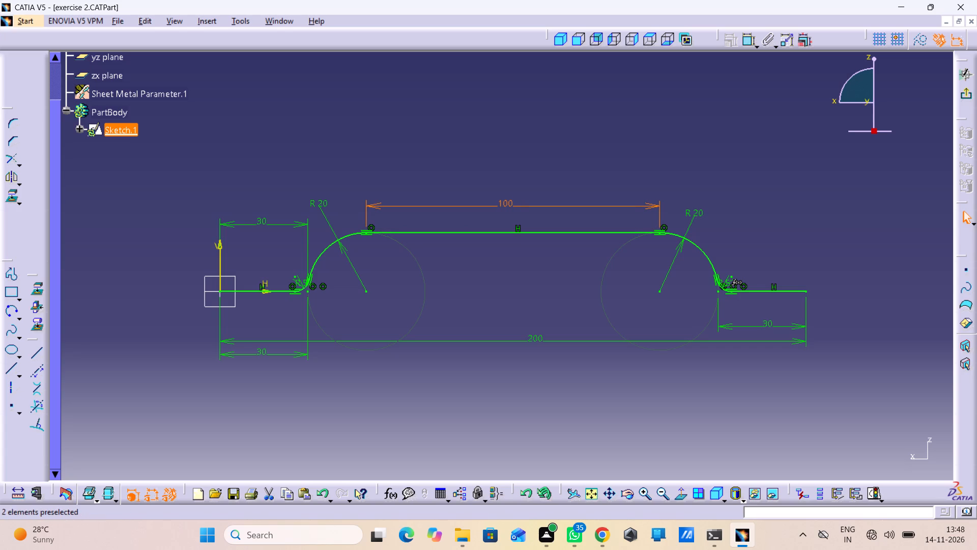
click(519, 183)
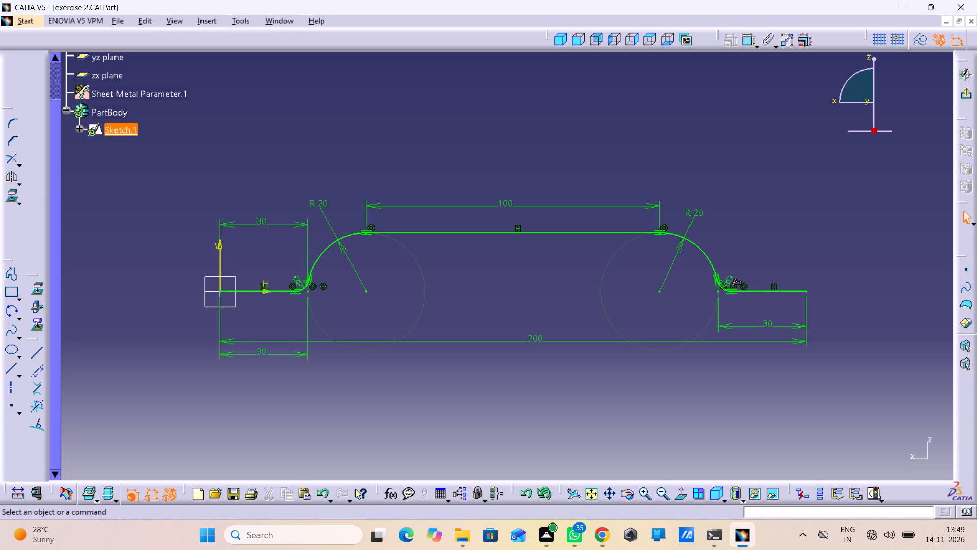
Exit the profile sketch and return to the 3D part.
click(961, 252)
click(960, 257)
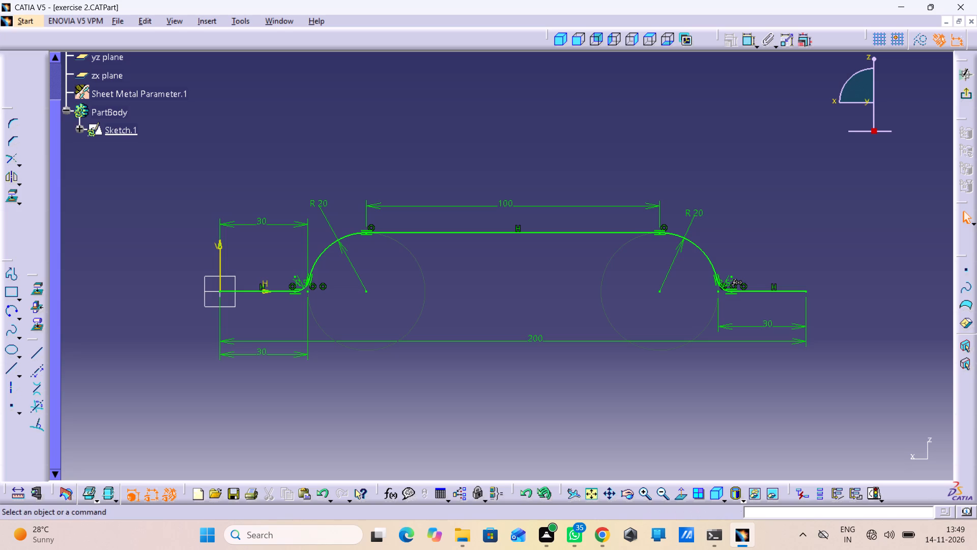
click(966, 96)
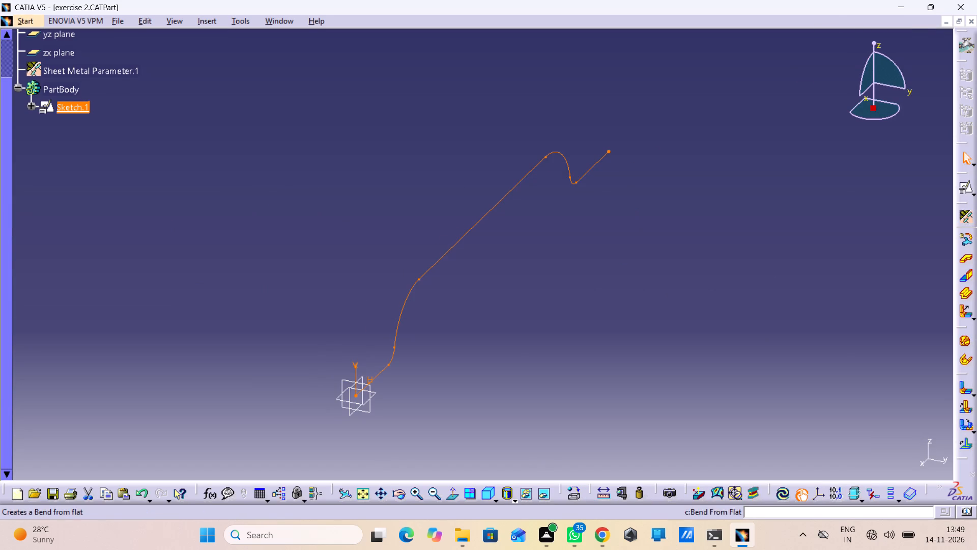
Undock the tool groups crowding the model view's edge until the point, line and plane tools are accessible.
drag(964, 373, 917, 371)
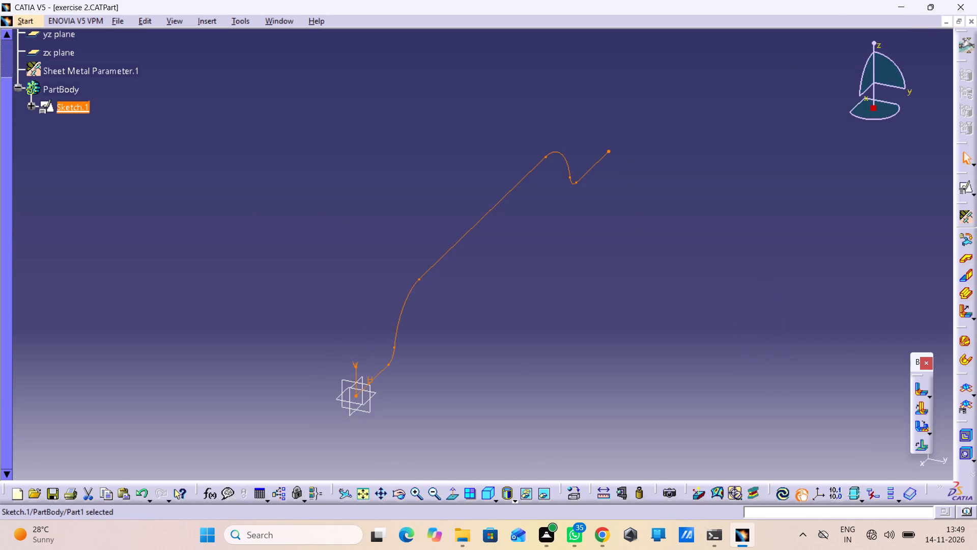
drag(962, 373, 933, 281)
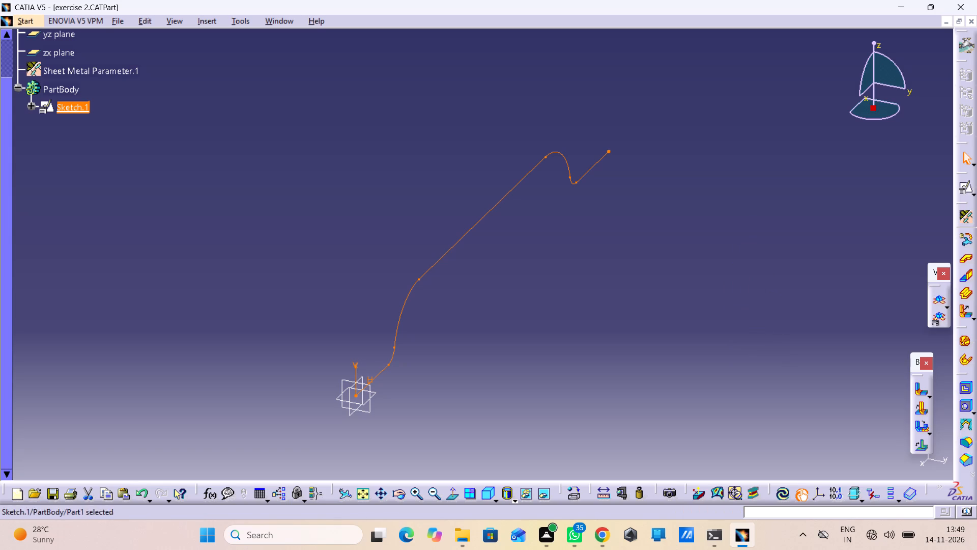
drag(963, 372, 869, 299)
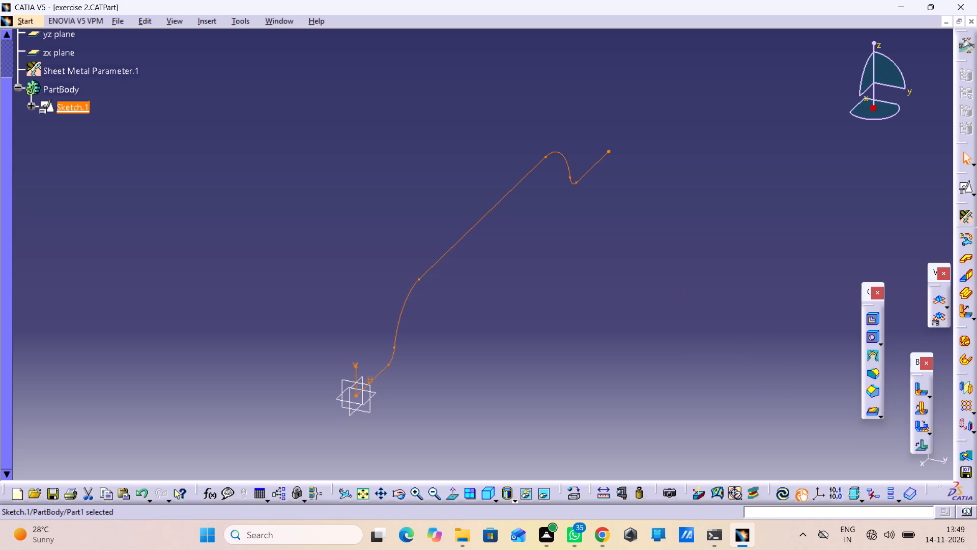
drag(966, 372, 883, 274)
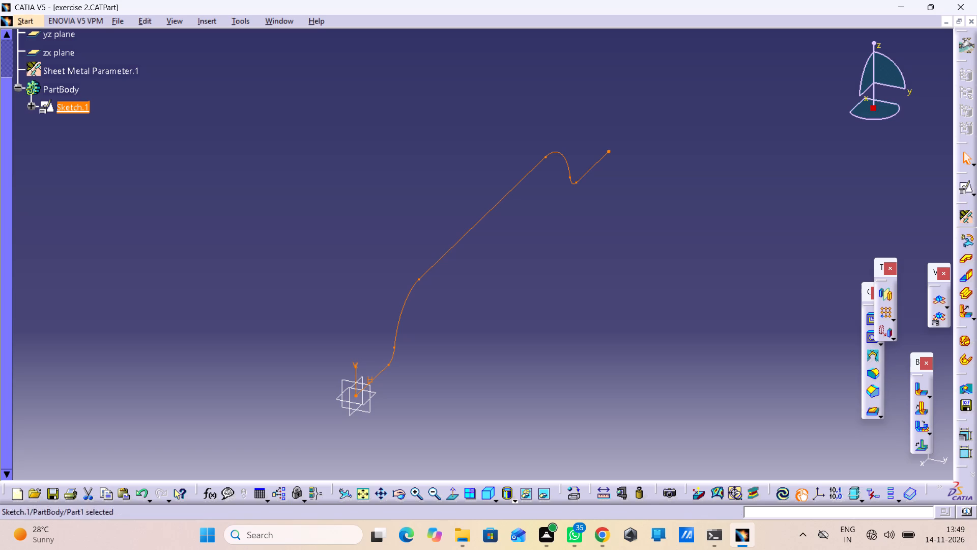
drag(965, 372, 883, 370)
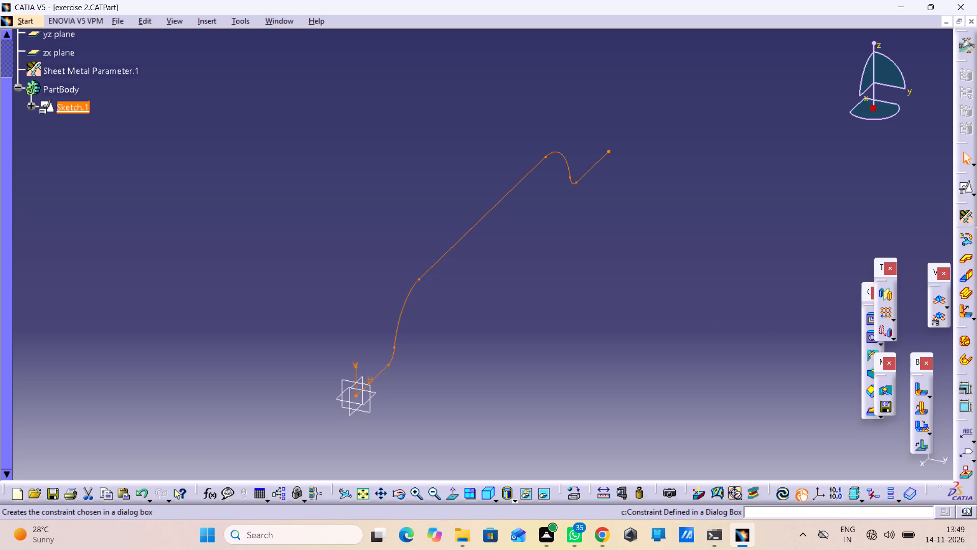
drag(961, 373, 859, 205)
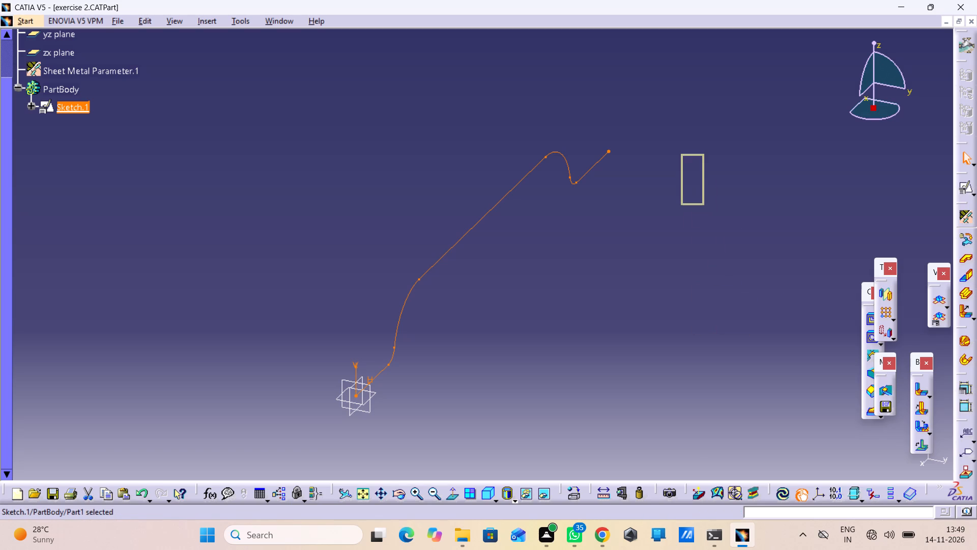
drag(859, 205, 884, 204)
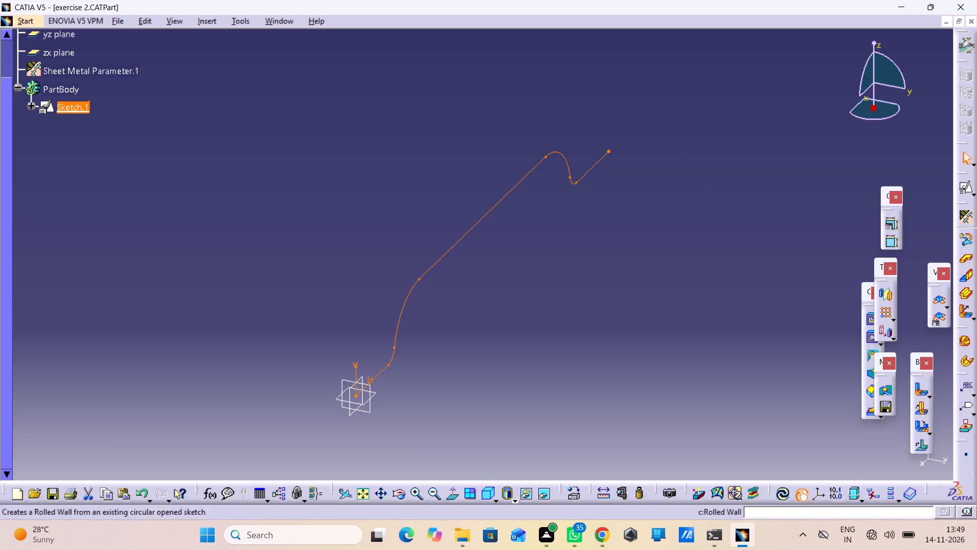
drag(964, 437, 881, 394)
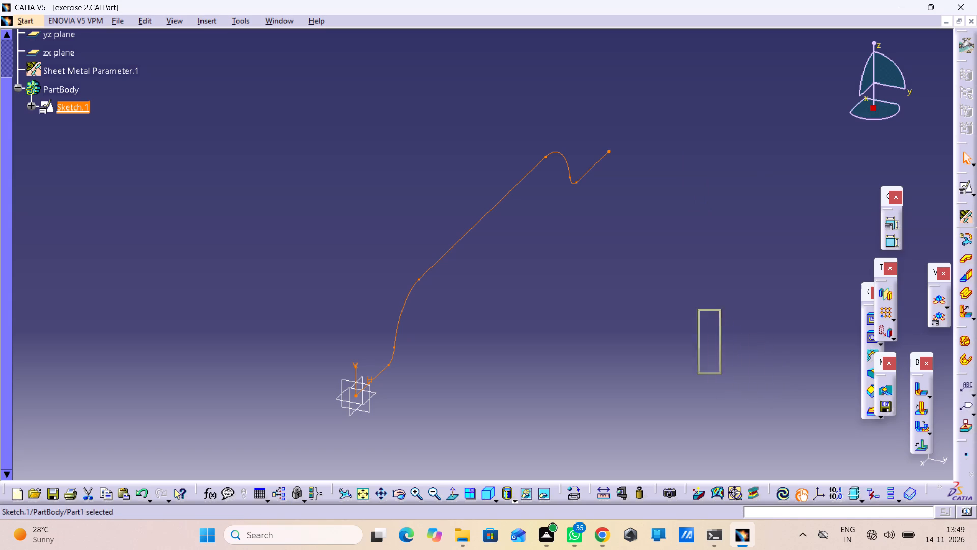
drag(881, 394, 876, 384)
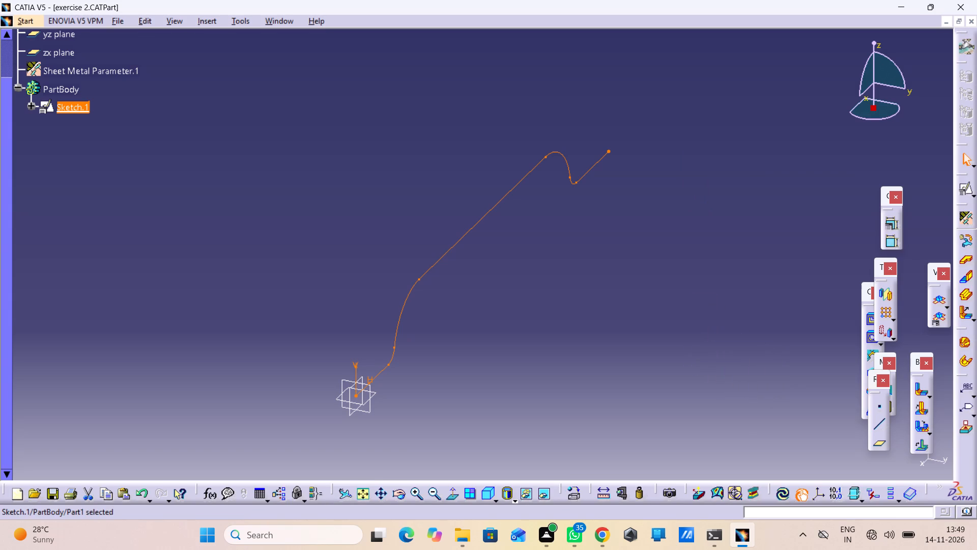
Create a reference plane offset 150 mm from the zx plane.
click(882, 446)
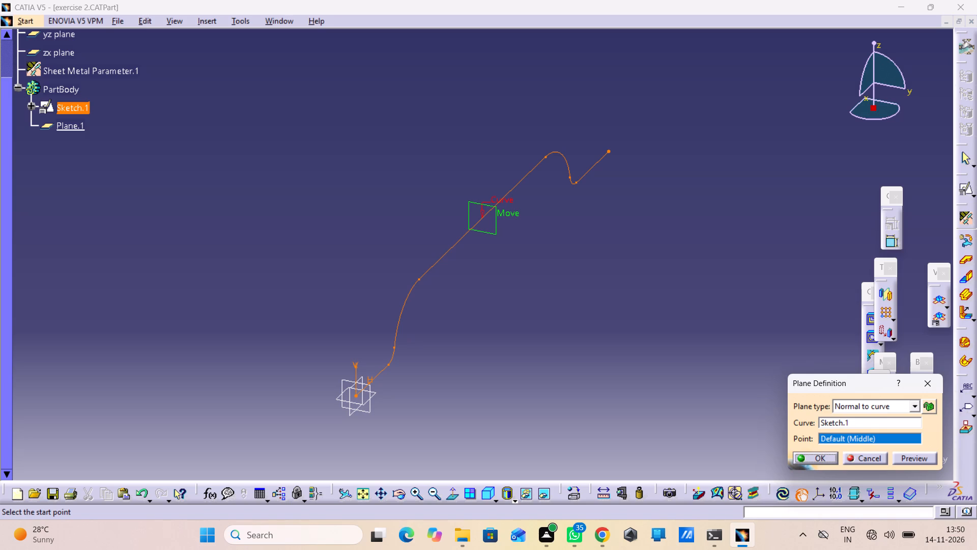
click(923, 384)
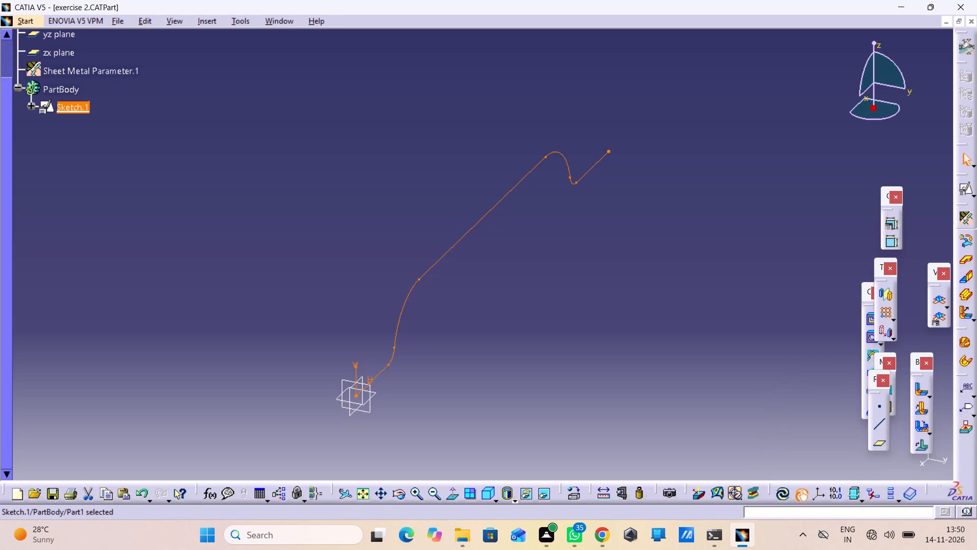
click(350, 387)
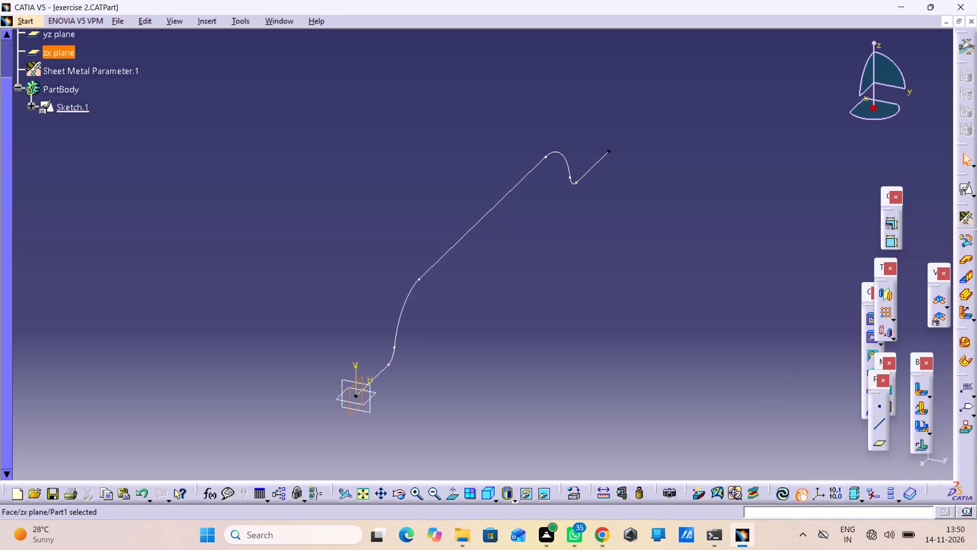
click(879, 440)
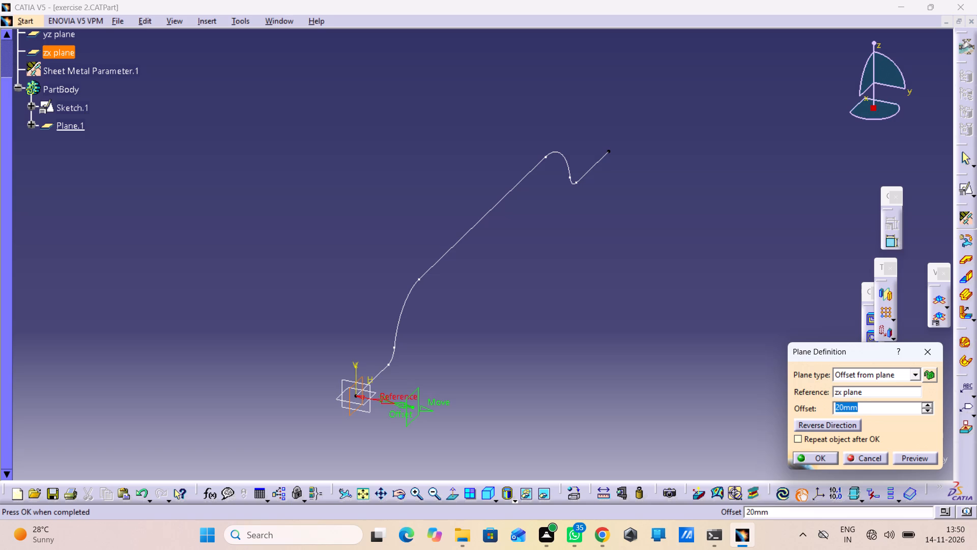
text(150)
key(Return)
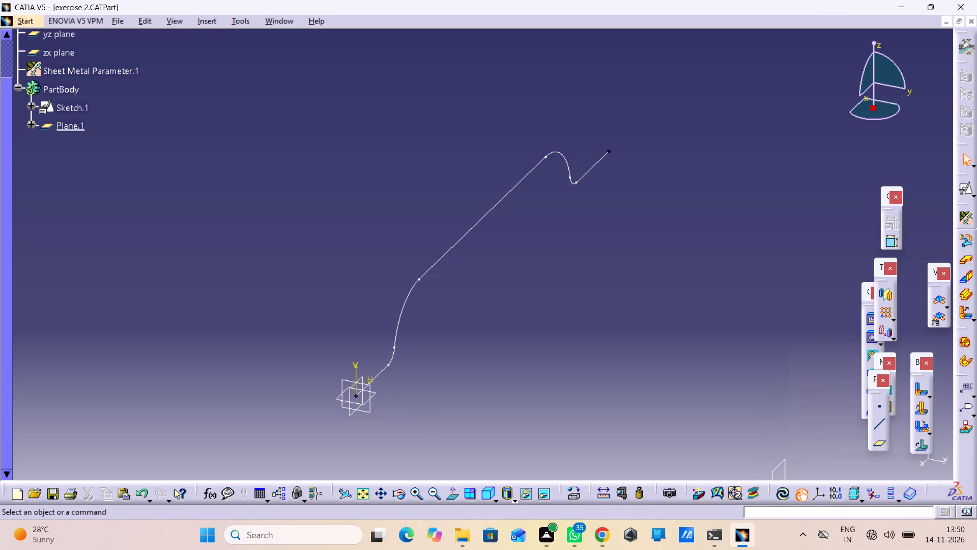
middle_drag(571, 387, 589, 428)
right_click(571, 387)
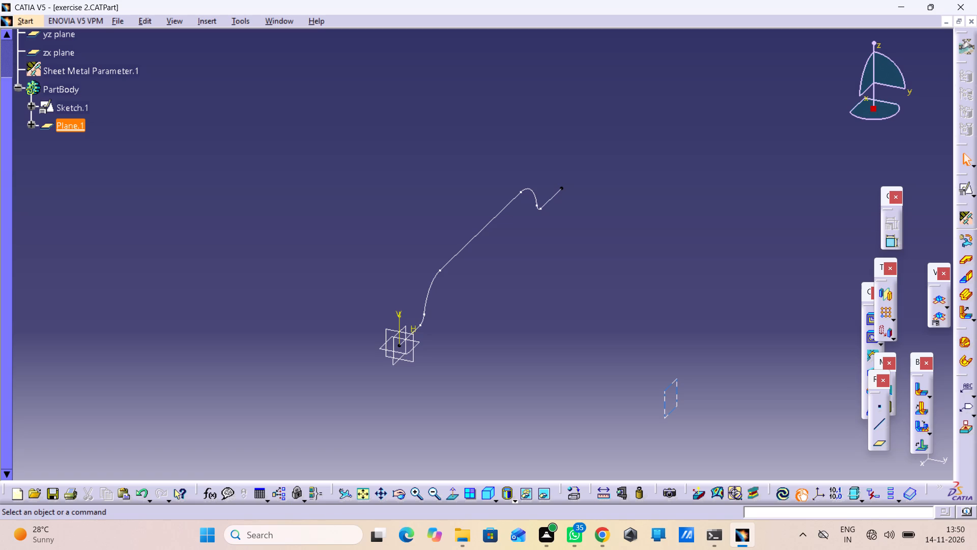
Dock the floating reference element tools and constraint tools side by side above the model view.
drag(875, 377, 0, 160)
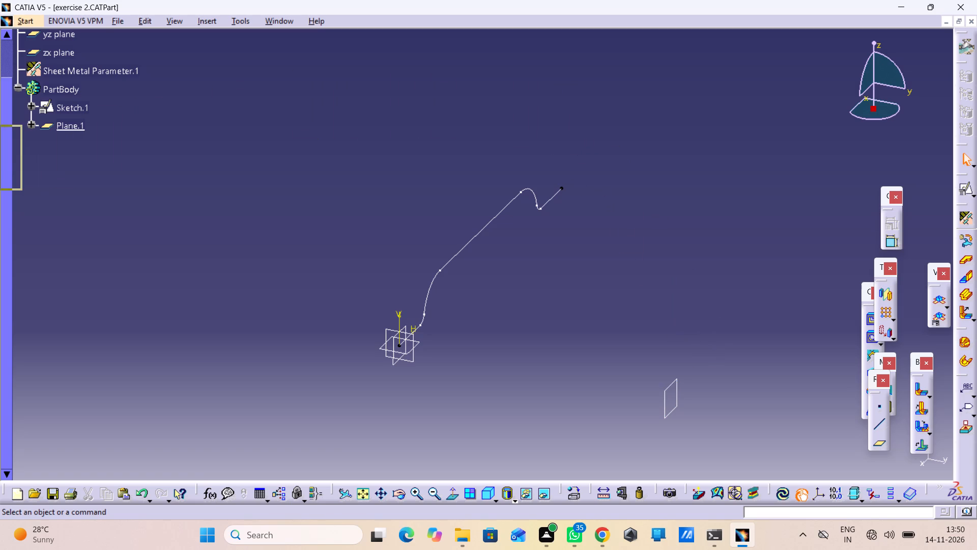
drag(0, 160, 8, 135)
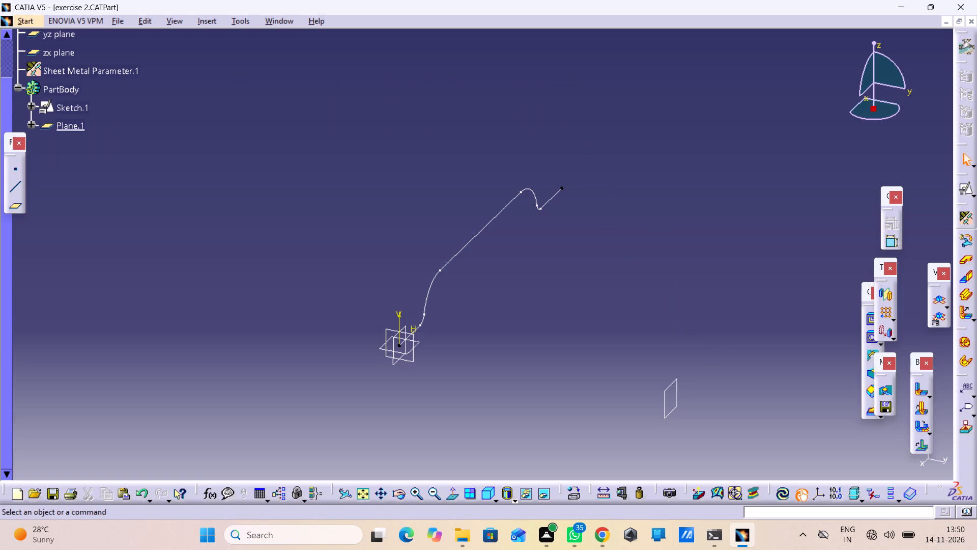
drag(9, 138, 628, 0)
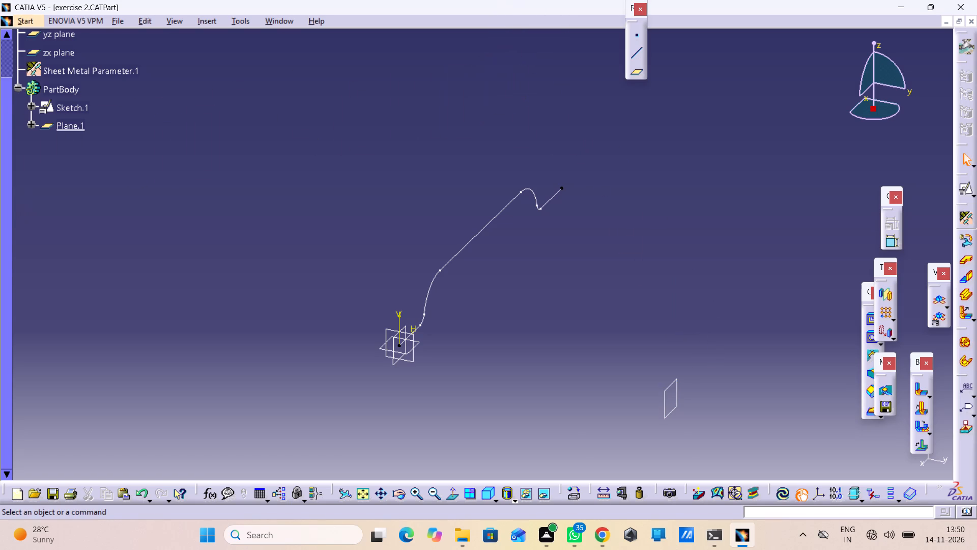
drag(630, 1, 617, 18)
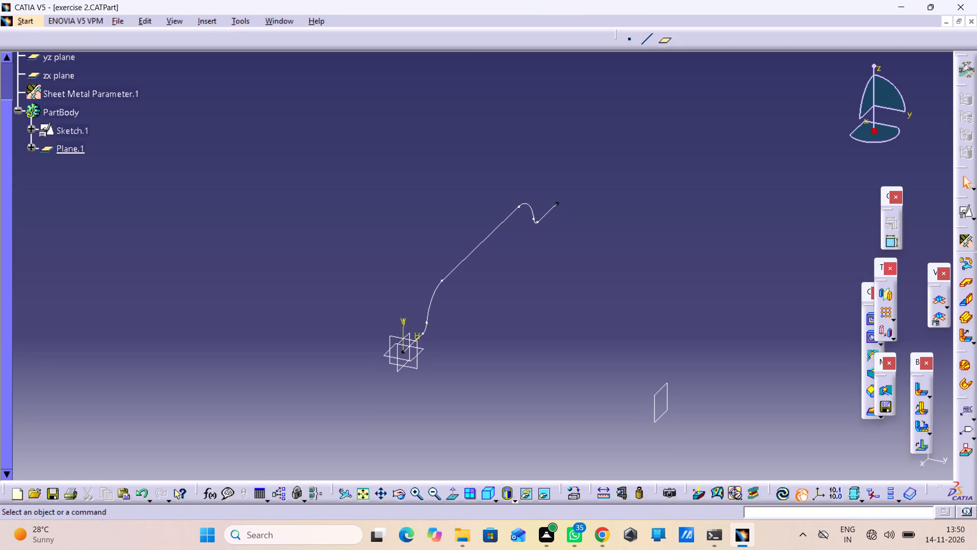
drag(882, 187, 881, 187)
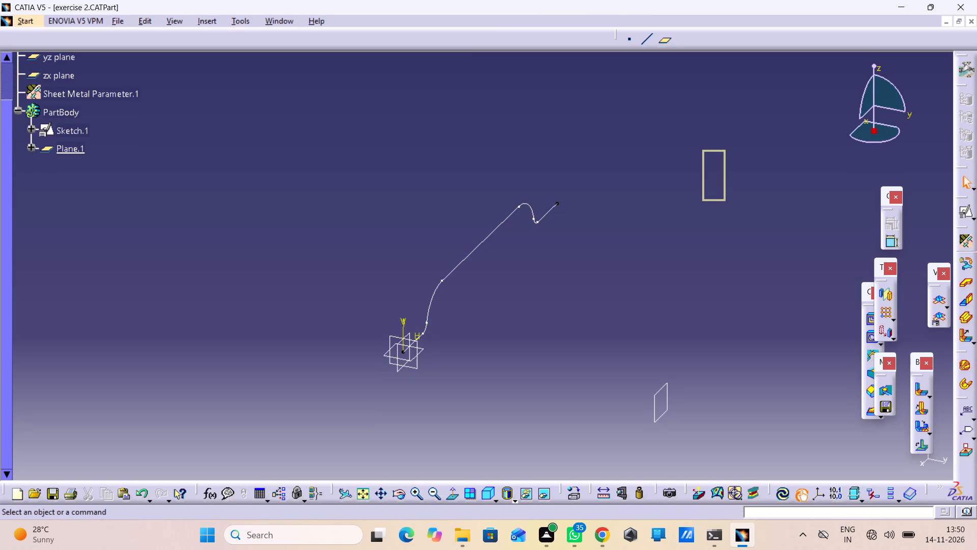
drag(881, 187, 679, 32)
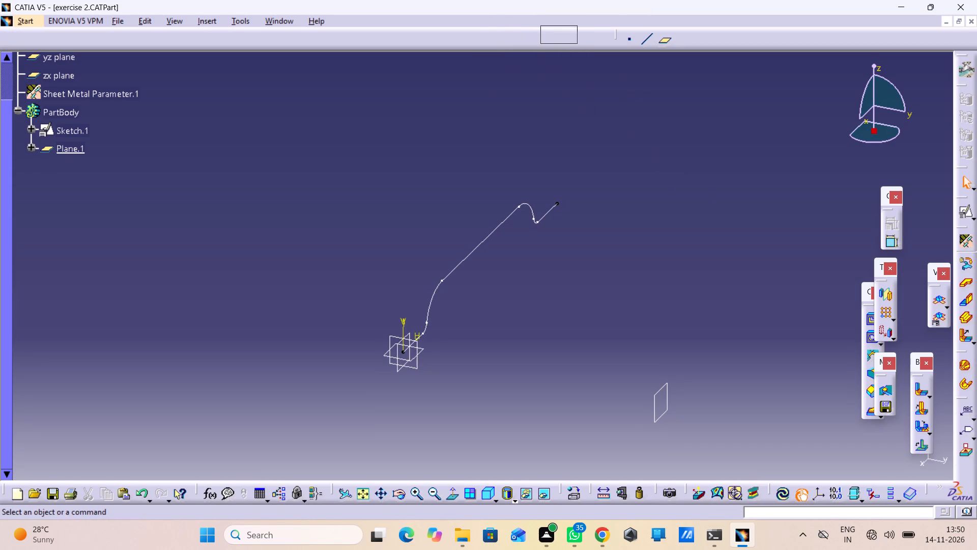
drag(679, 32, 707, 40)
drag(713, 61, 692, 56)
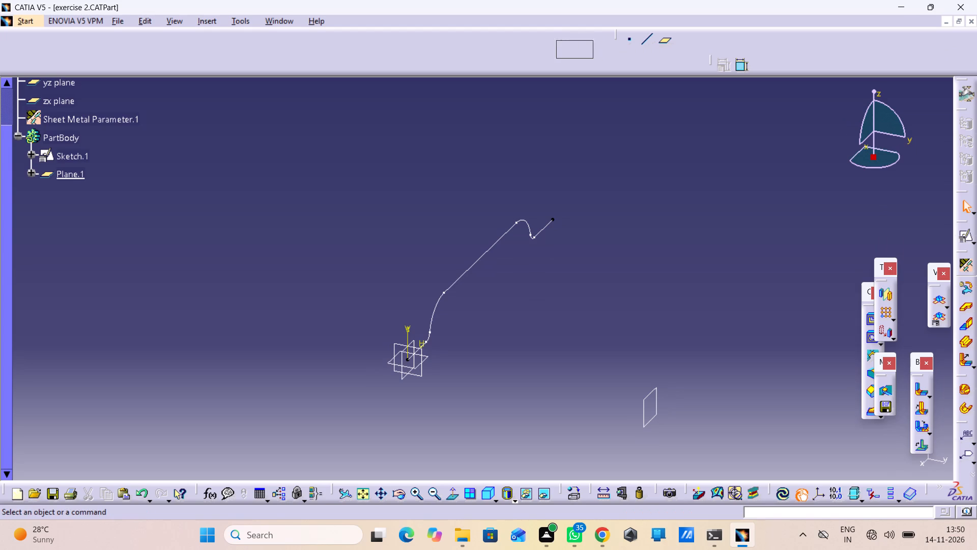
drag(692, 56, 619, 32)
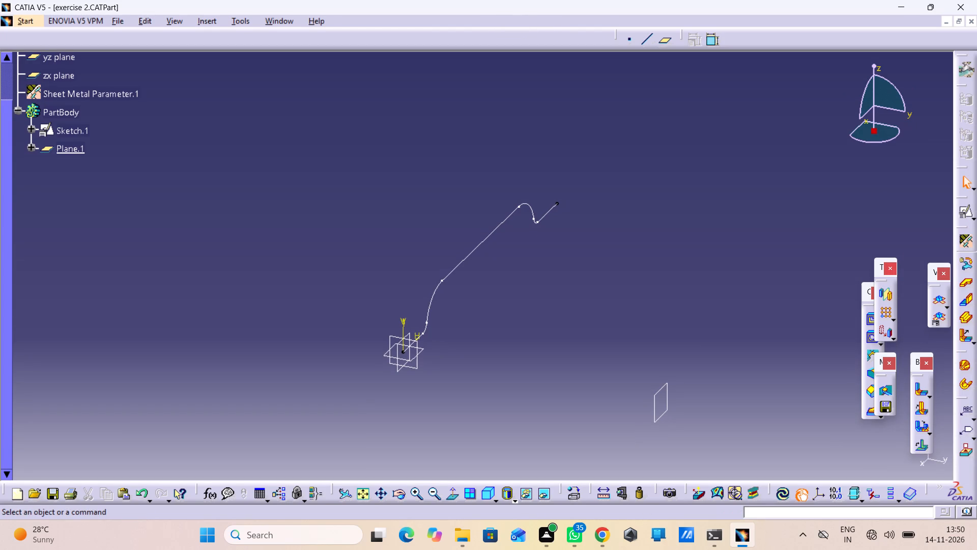
Dock the transformation tools beside the specification tree, and the cutting/stamping and manufacturing tools above the model view.
drag(879, 262, 527, 66)
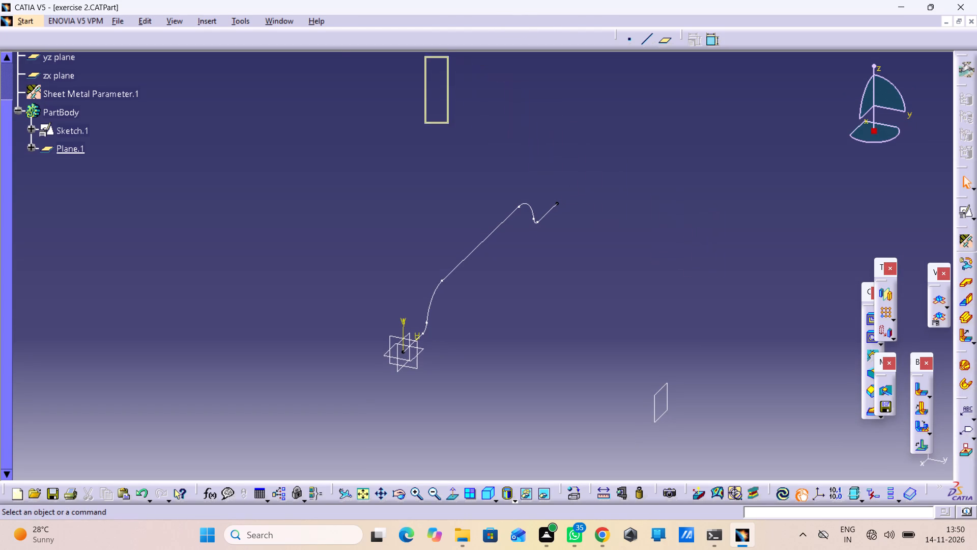
drag(527, 66, 0, 159)
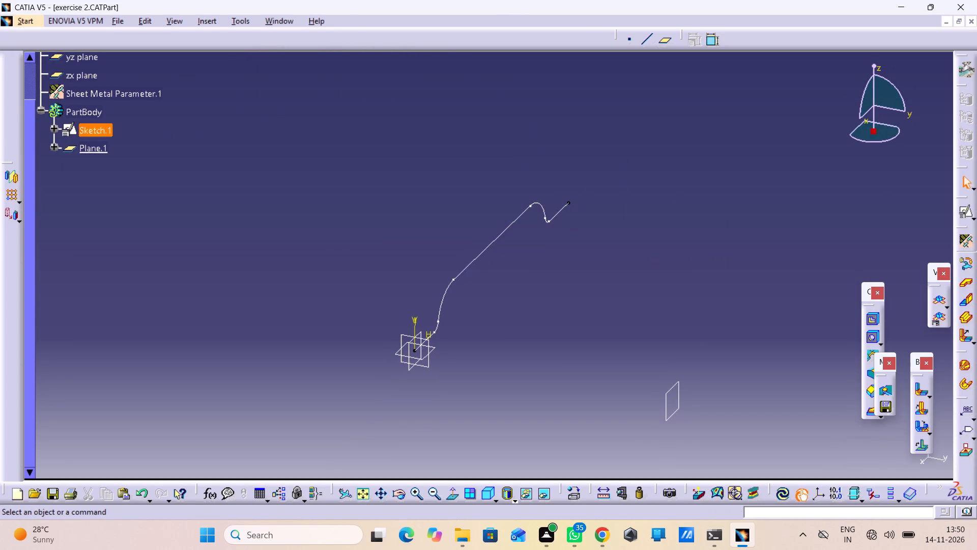
drag(870, 291, 454, 40)
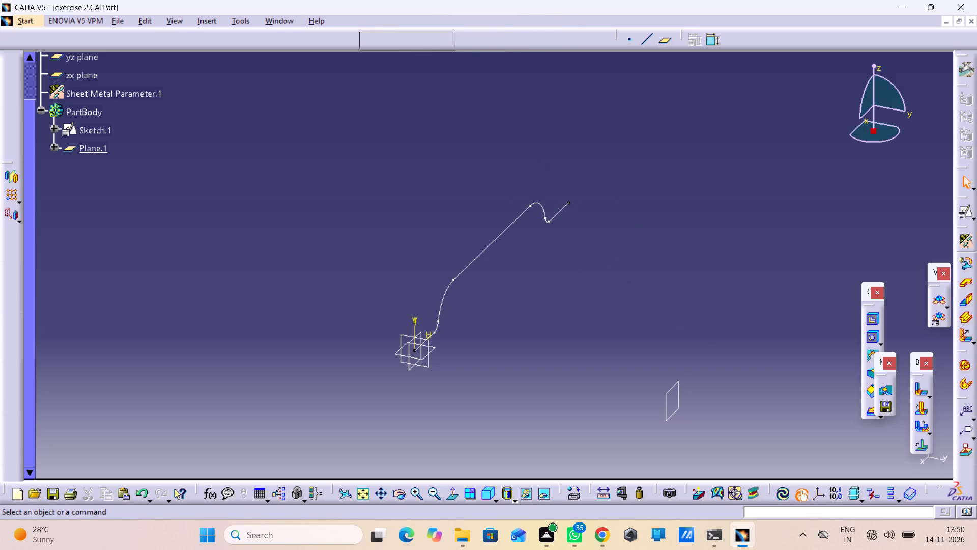
drag(454, 40, 451, 40)
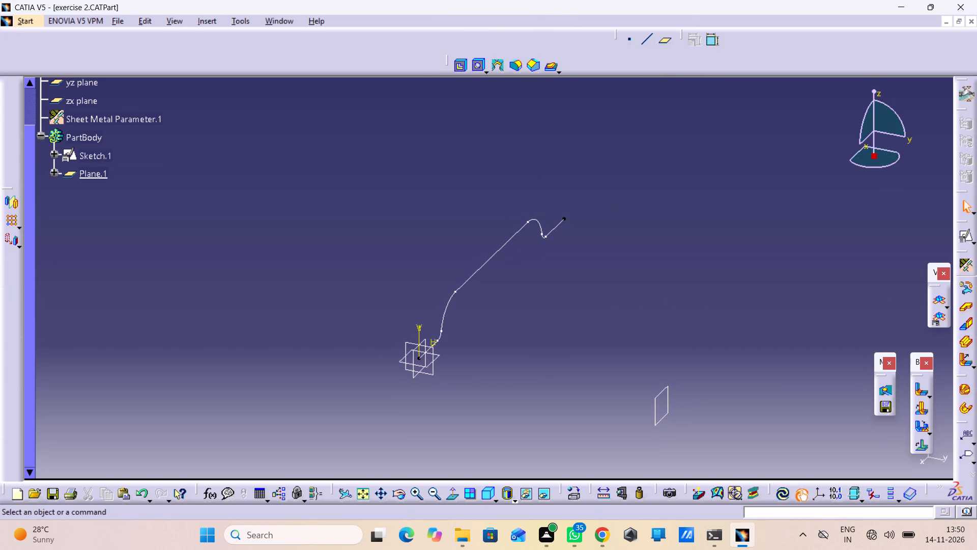
drag(450, 58, 411, 29)
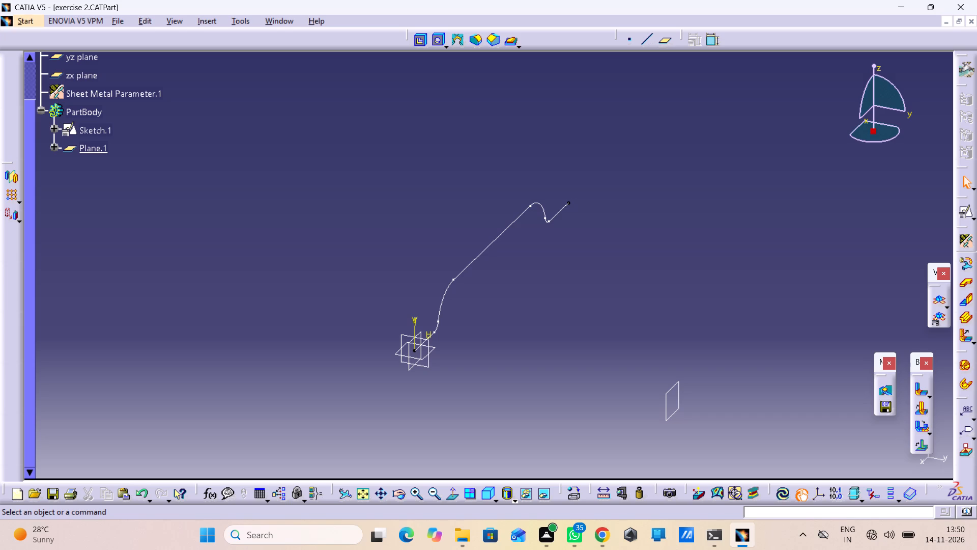
drag(879, 365, 953, 32)
drag(953, 32, 917, 23)
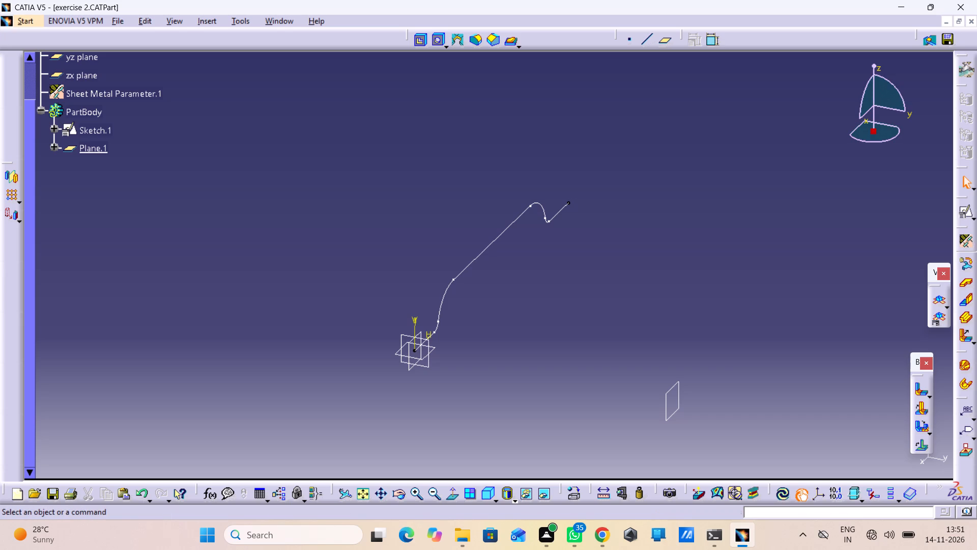
Dock the floating view tools beside the specification tree and the floating bending tools above the model view.
drag(935, 273, 623, 15)
drag(623, 15, 0, 280)
drag(0, 280, 4, 277)
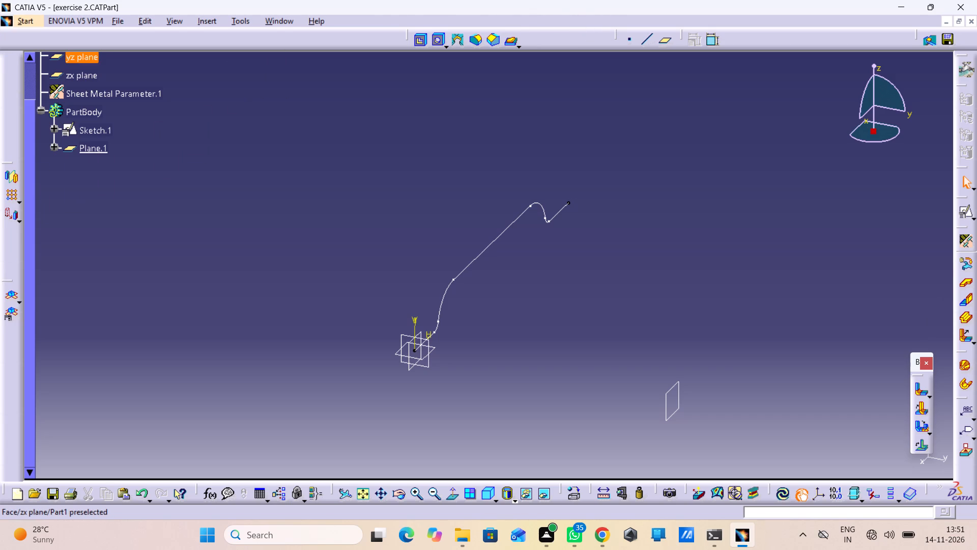
drag(915, 360, 465, 3)
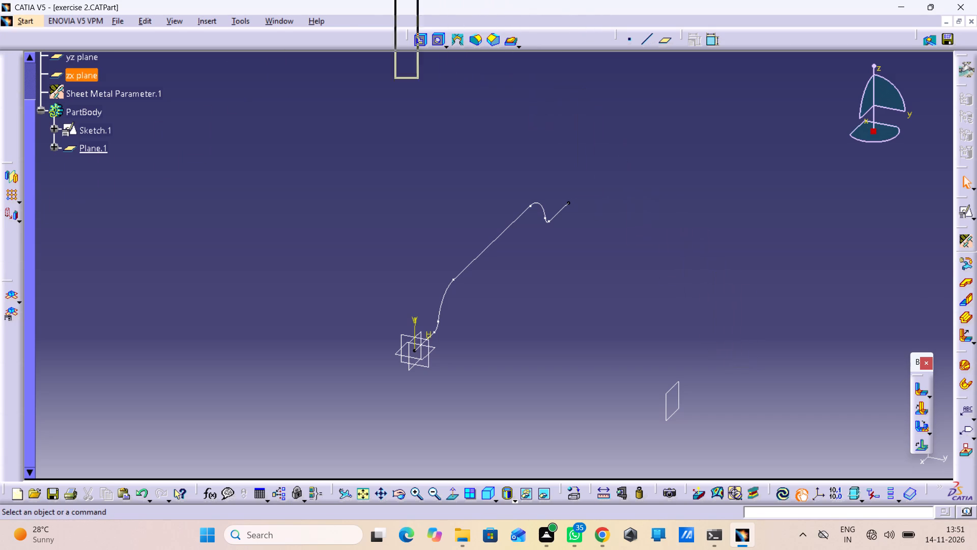
drag(465, 3, 634, 33)
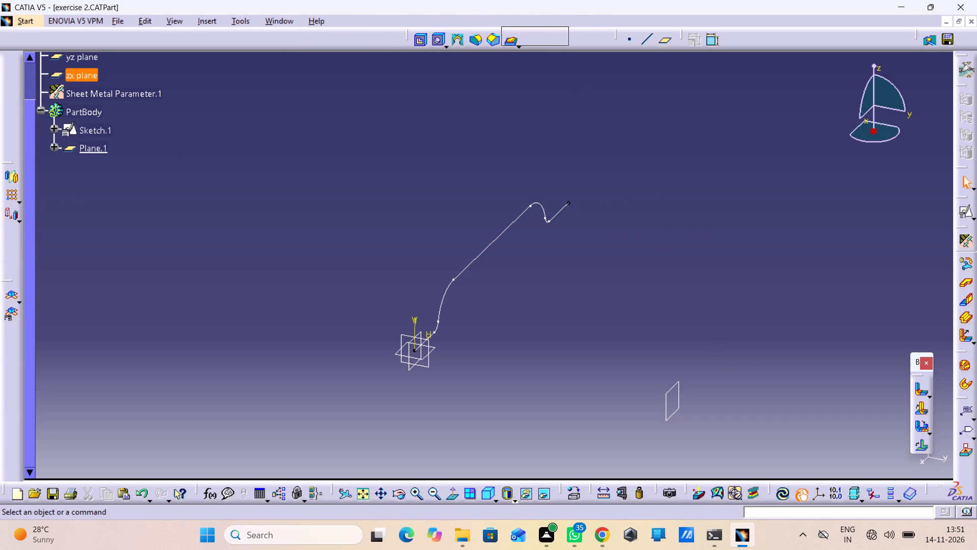
drag(634, 33, 408, 37)
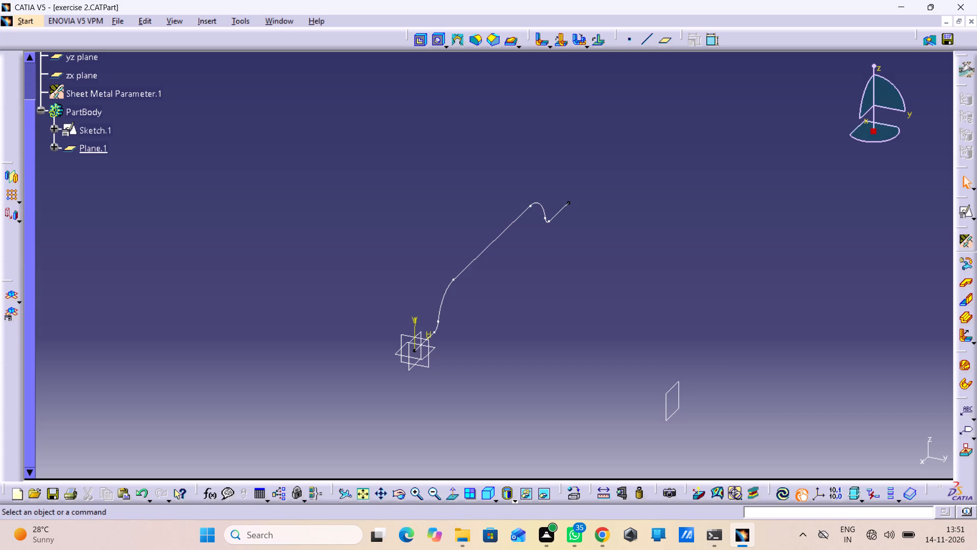
Create a positioned sketch on the 150 mm offset plane with implicit origin and orientation.
click(671, 389)
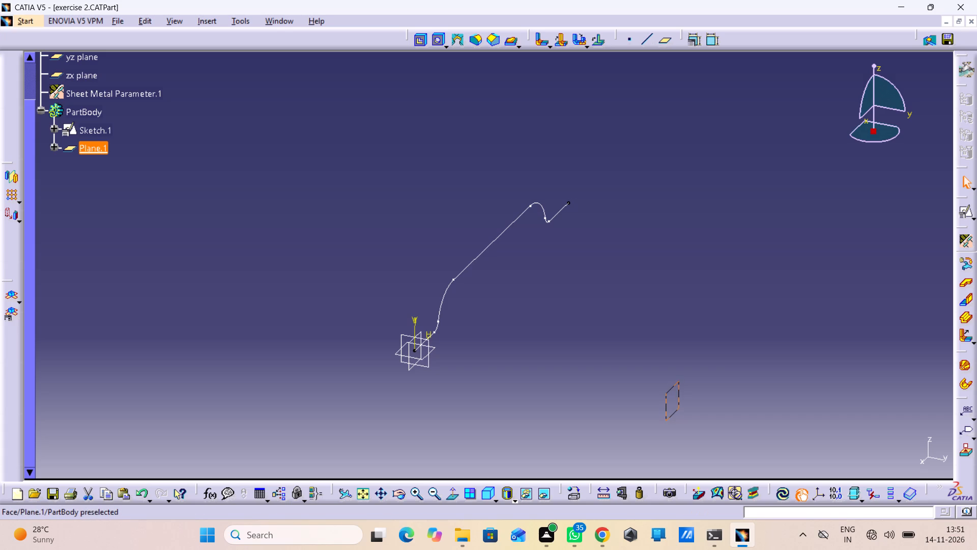
click(964, 215)
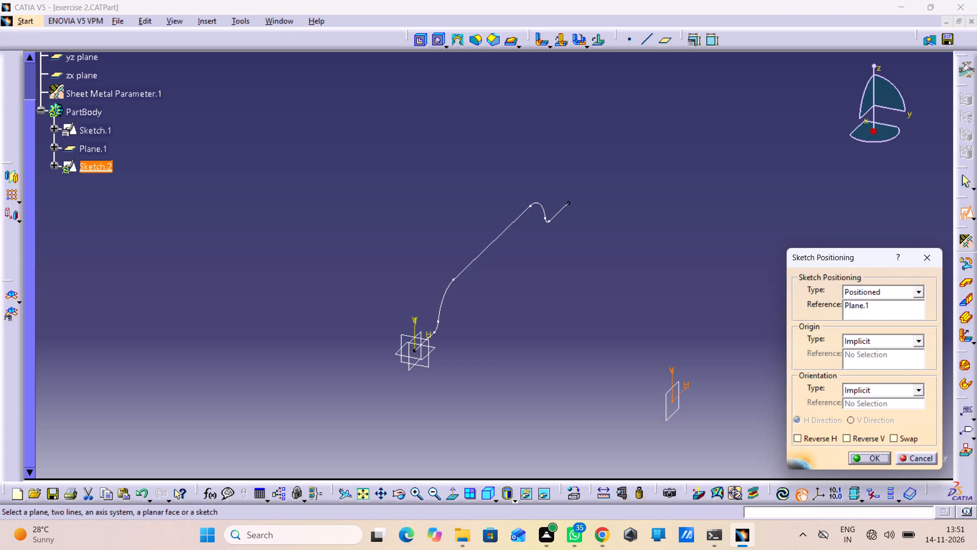
click(867, 461)
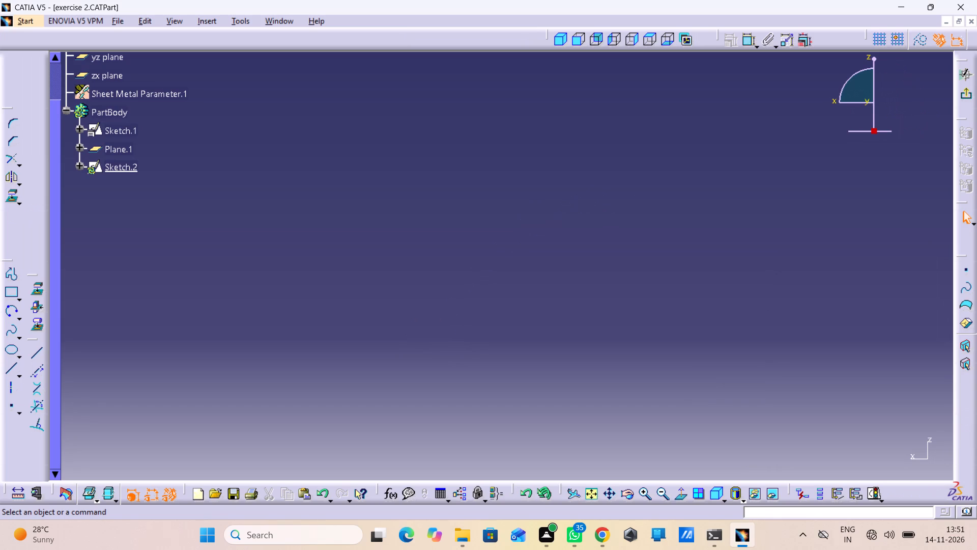
click(585, 492)
middle_drag(510, 345, 473, 272)
right_click(510, 345)
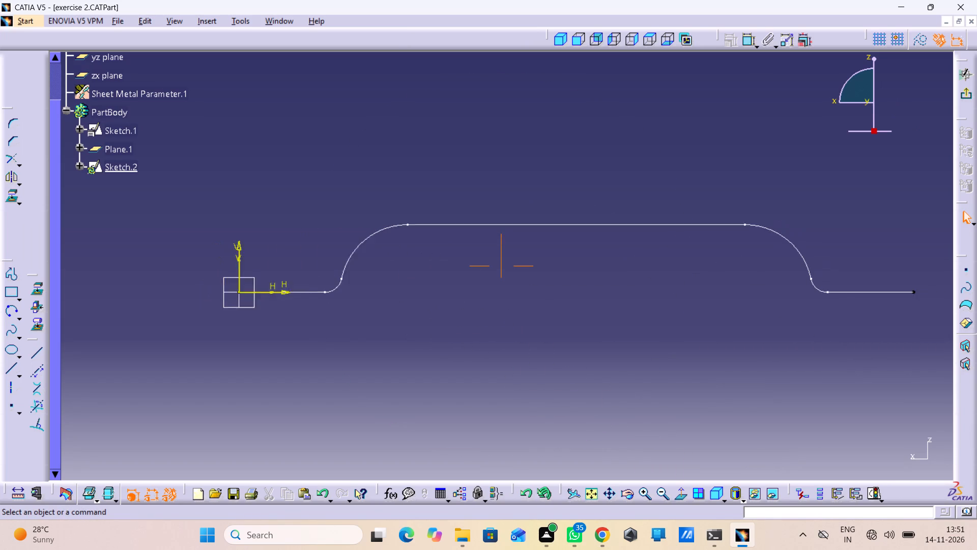
middle_drag(473, 272, 483, 311)
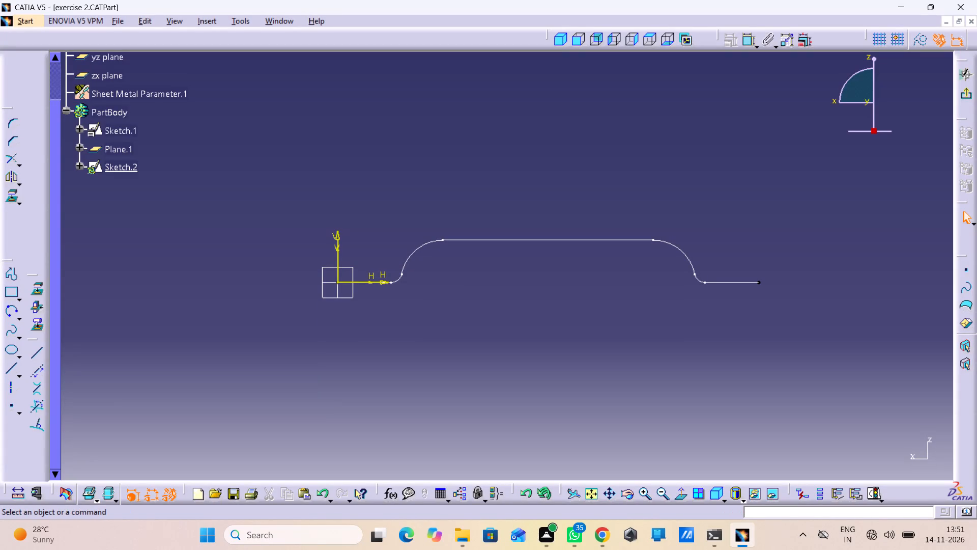
Rearrange the sketcher's operation, profile and reference-element tool groups into a single column beside the specification tree.
drag(34, 275, 47, 268)
drag(47, 268, 34, 255)
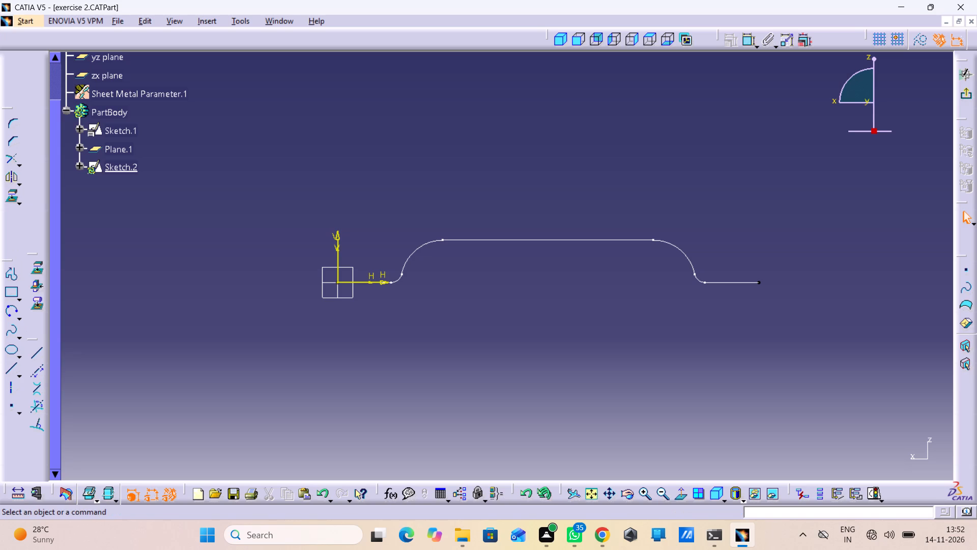
drag(31, 254, 2, 237)
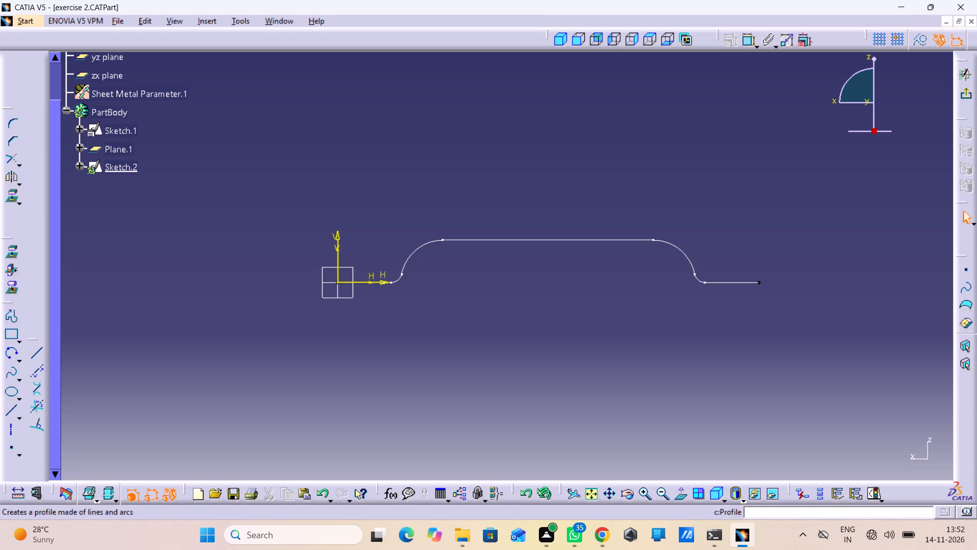
drag(35, 345, 39, 277)
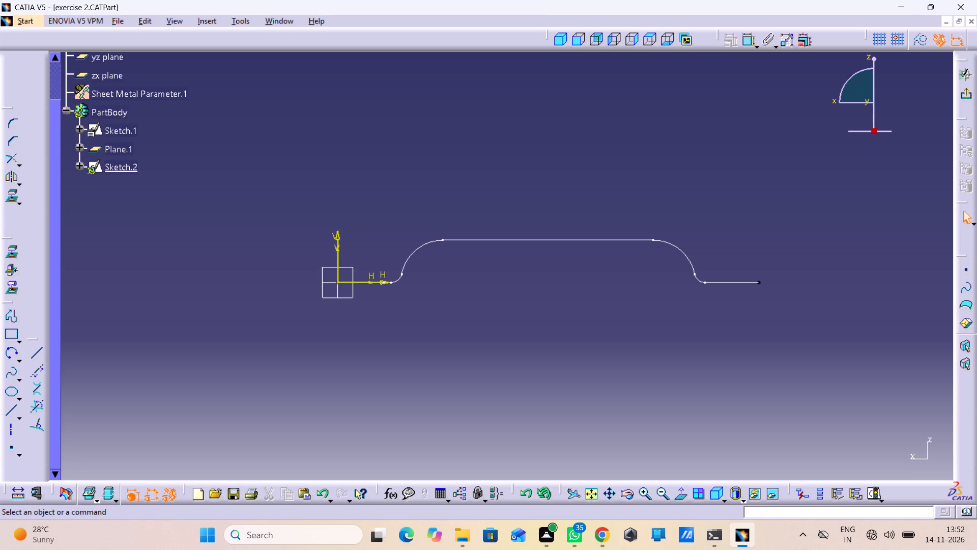
drag(30, 341, 34, 116)
drag(34, 116, 10, 70)
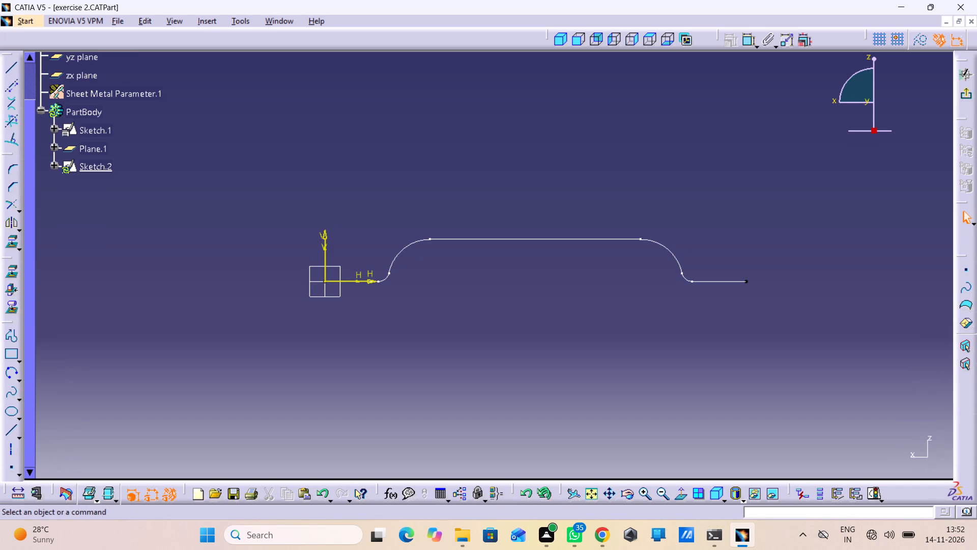
drag(10, 323, 15, 225)
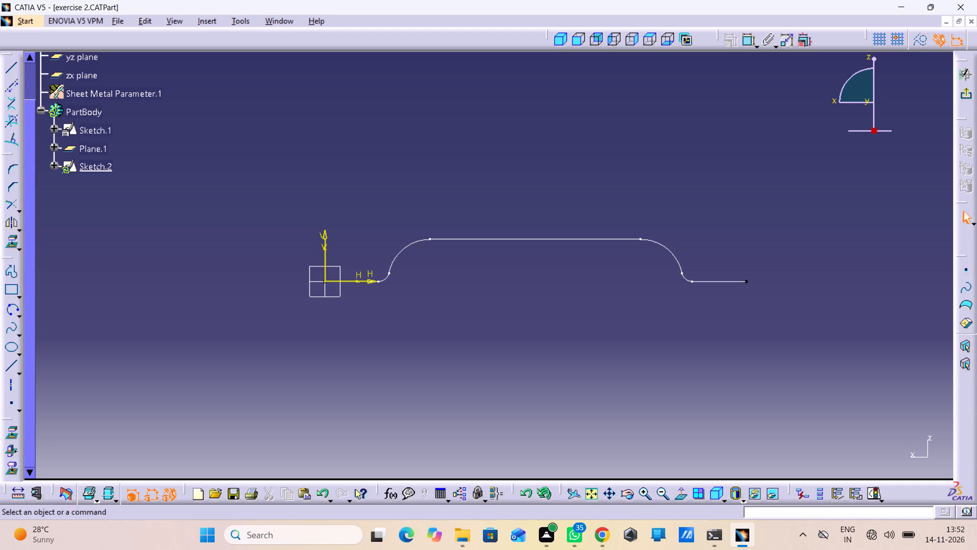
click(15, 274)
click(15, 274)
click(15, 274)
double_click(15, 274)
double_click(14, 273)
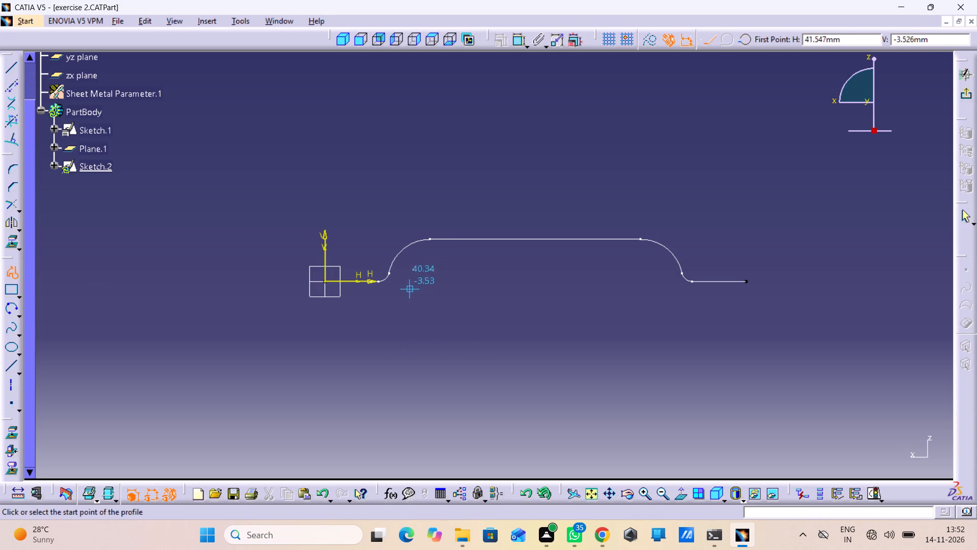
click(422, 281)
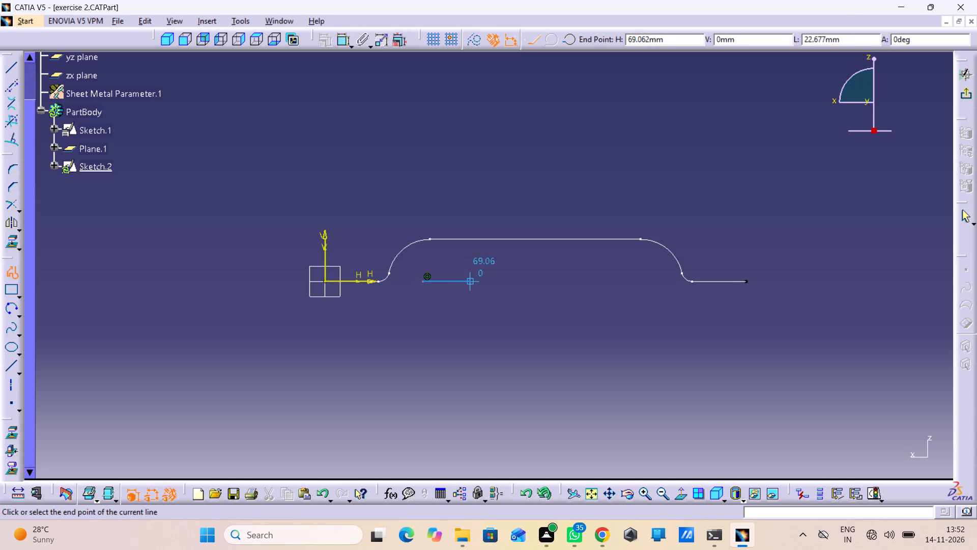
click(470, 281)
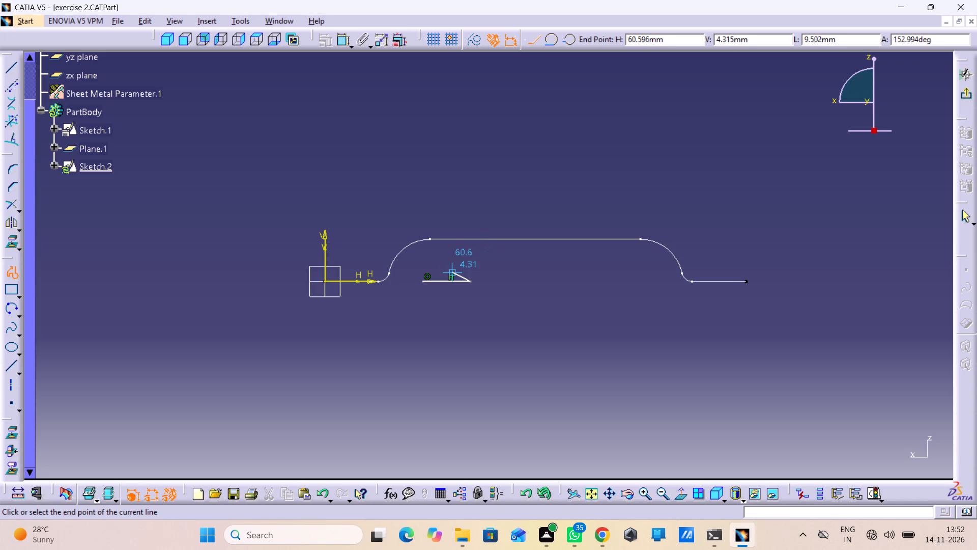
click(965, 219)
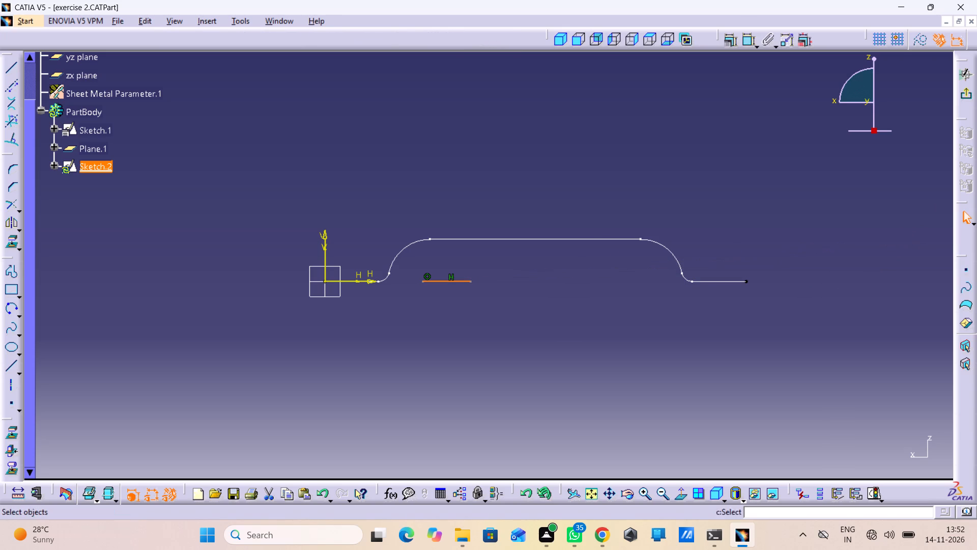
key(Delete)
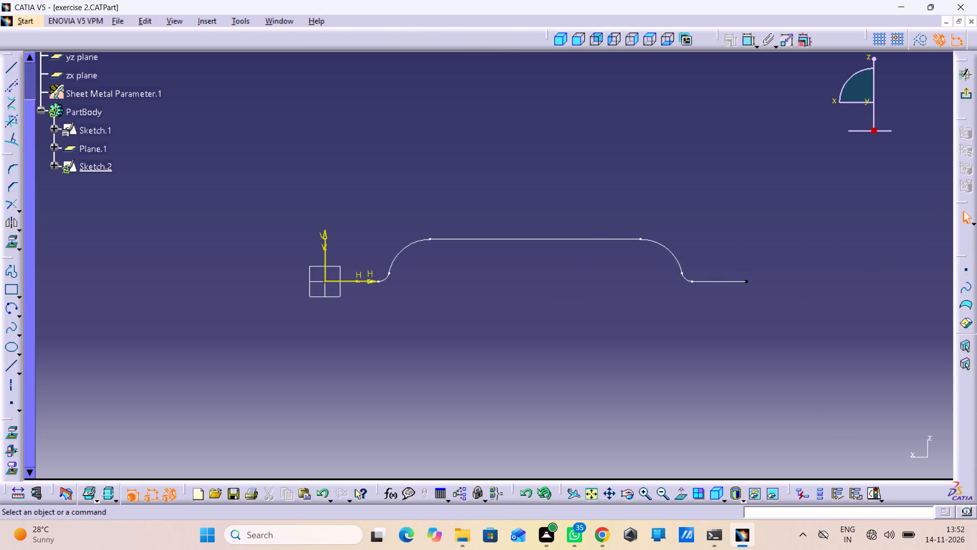
Sketch an open stepped hat profile with a flange about 22 mm, walls about 16 mm, a top about 49 mm and an end flange about 18 mm.
double_click(8, 272)
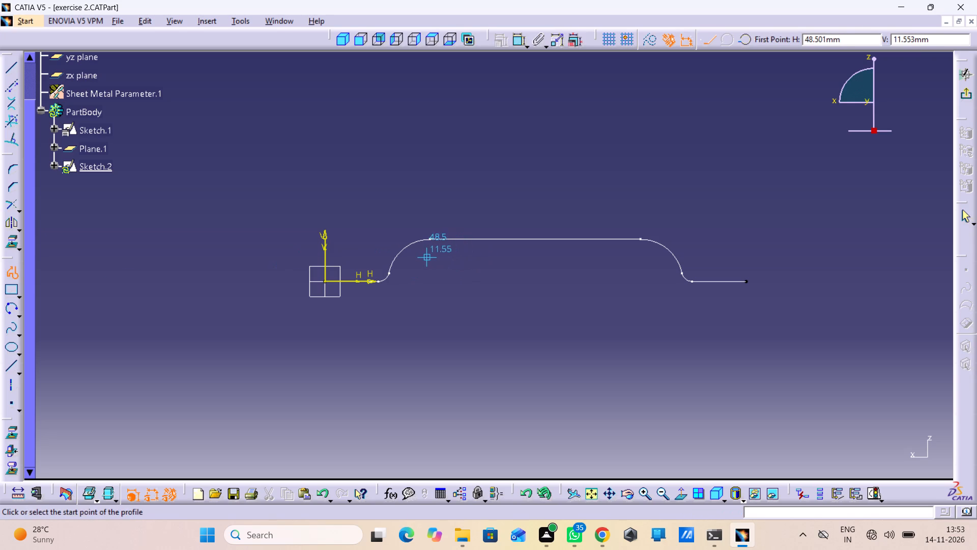
click(422, 259)
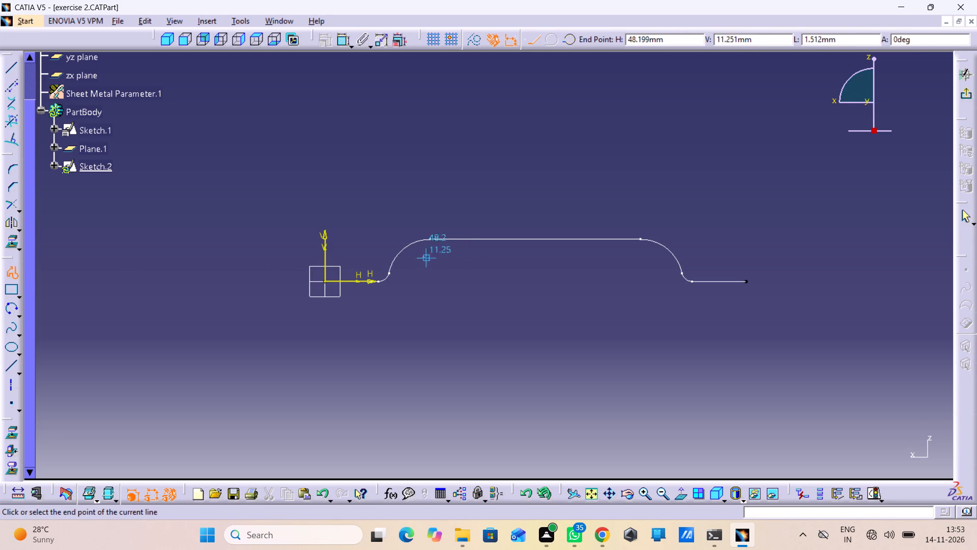
click(470, 259)
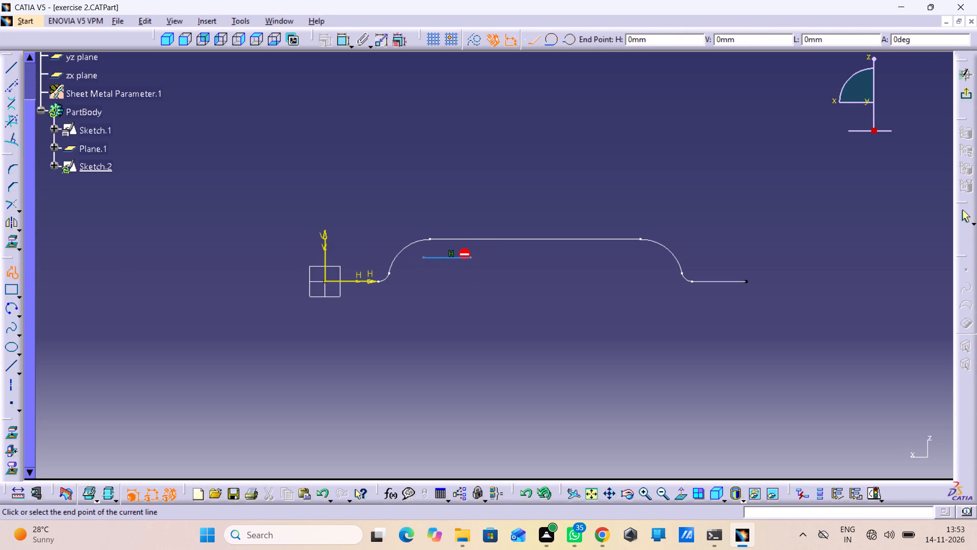
click(470, 226)
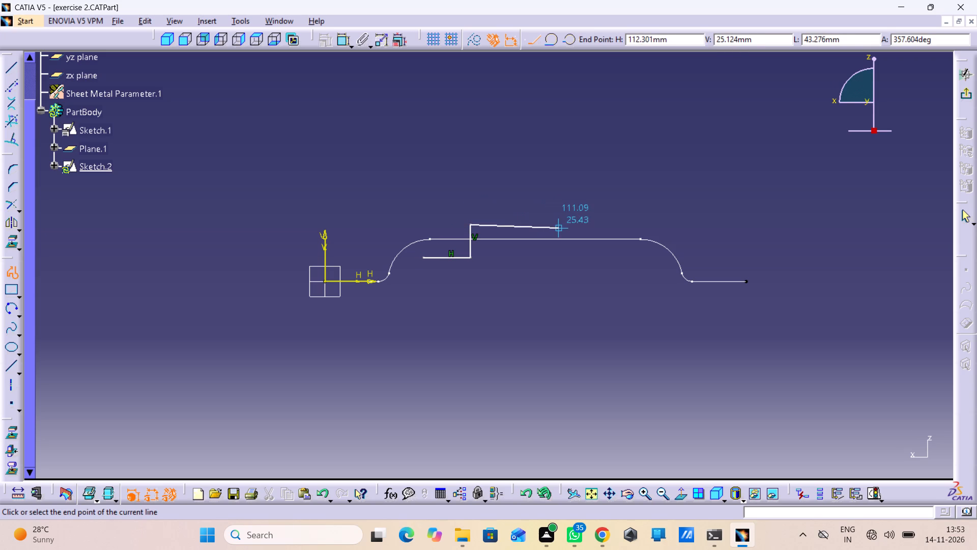
click(574, 227)
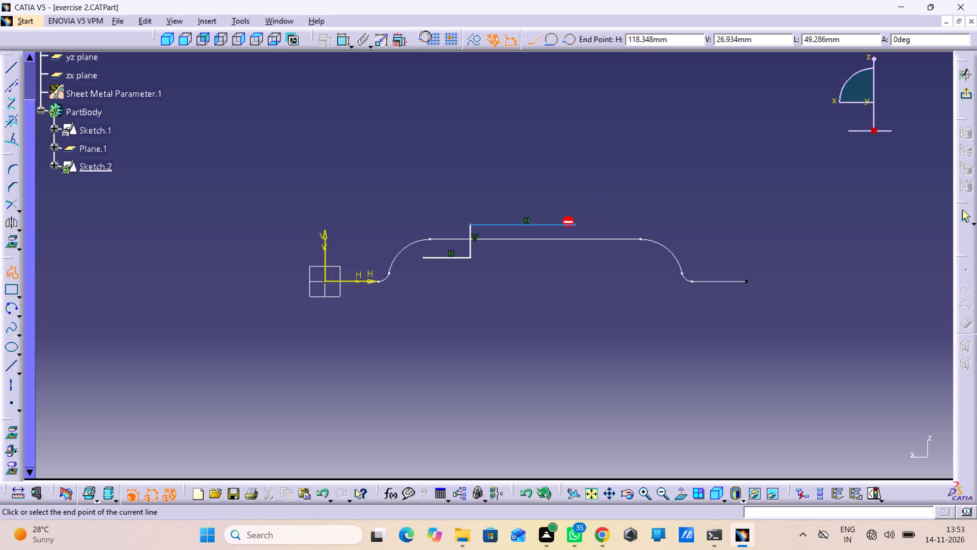
click(573, 256)
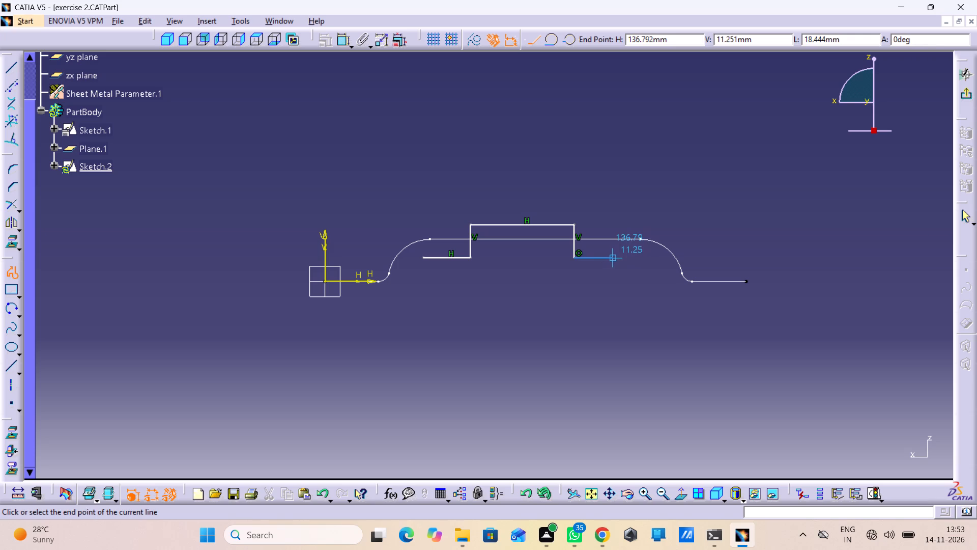
click(613, 256)
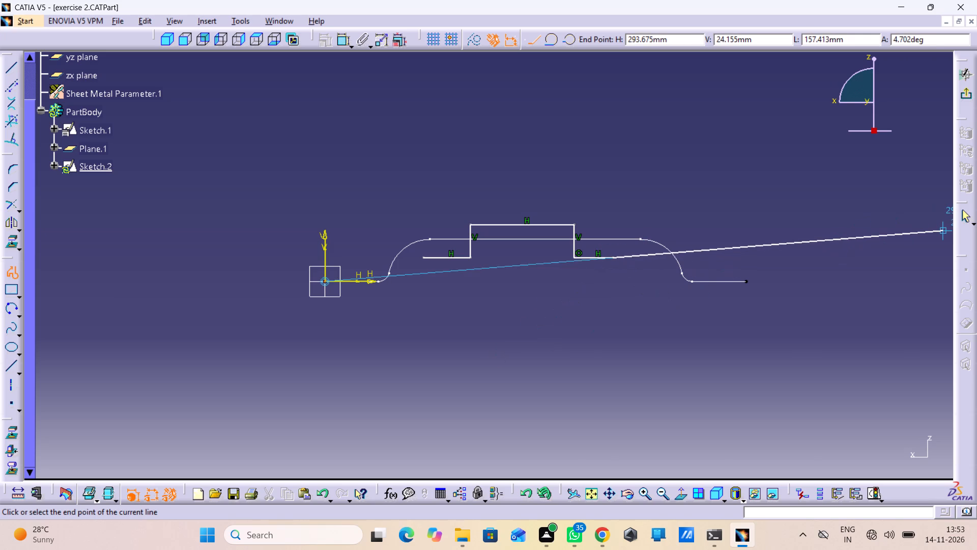
click(966, 219)
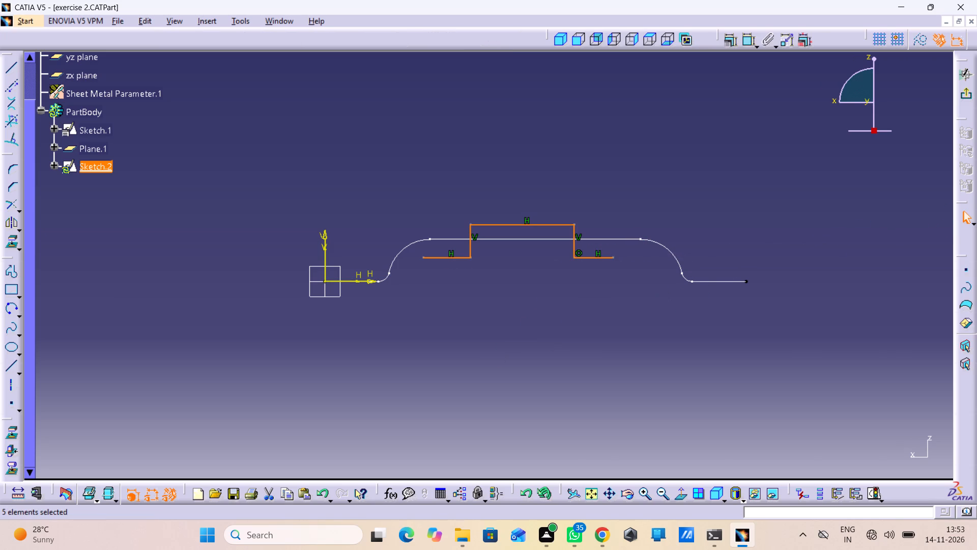
Delete the new profile's vertical wall farthest from the sketch origin.
click(683, 210)
right_click(574, 244)
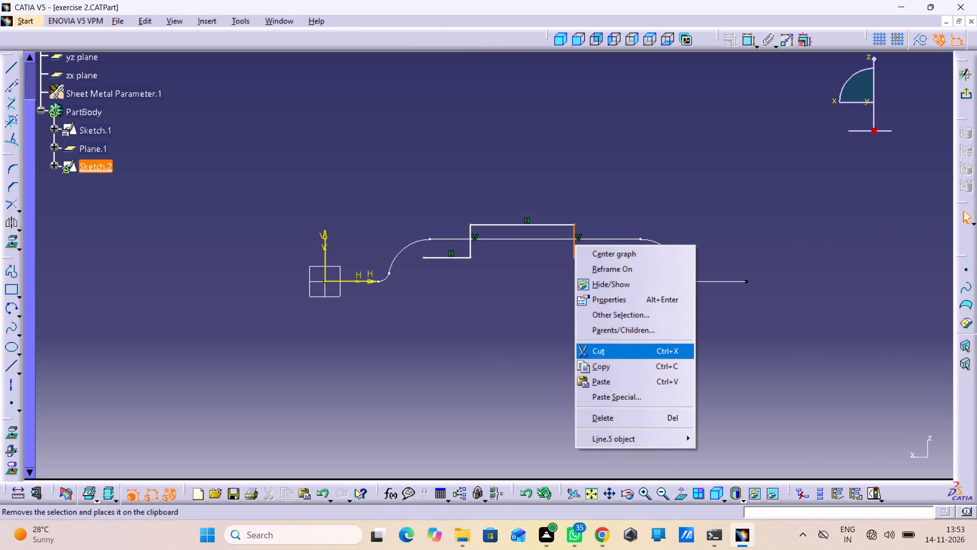
drag(618, 413, 612, 411)
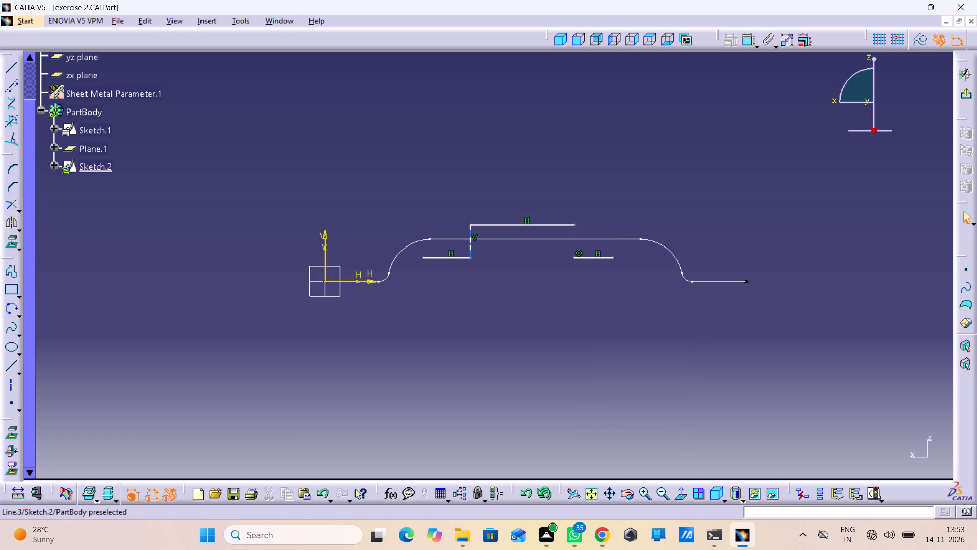
Delete the remaining vertical wall of the new profile, the one nearest the sketch origin.
right_click(469, 242)
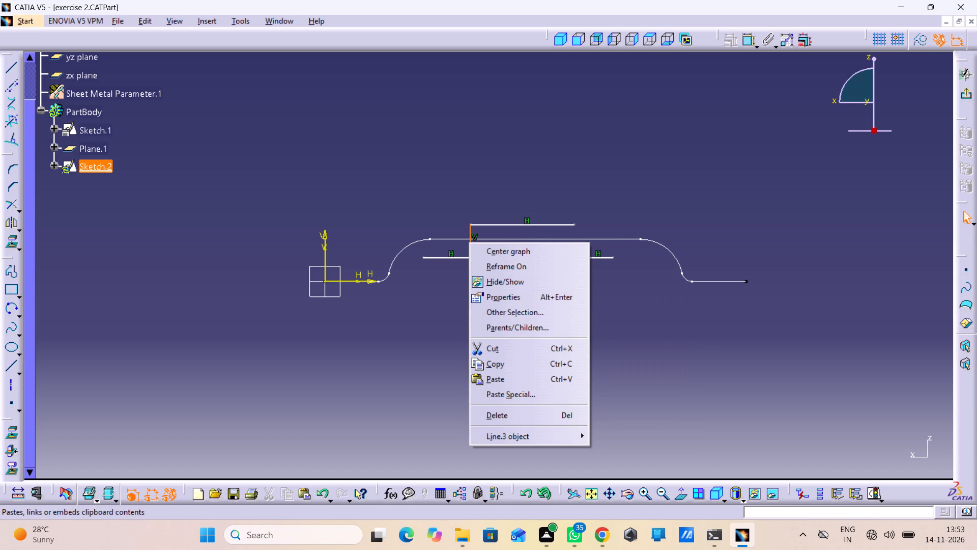
click(513, 416)
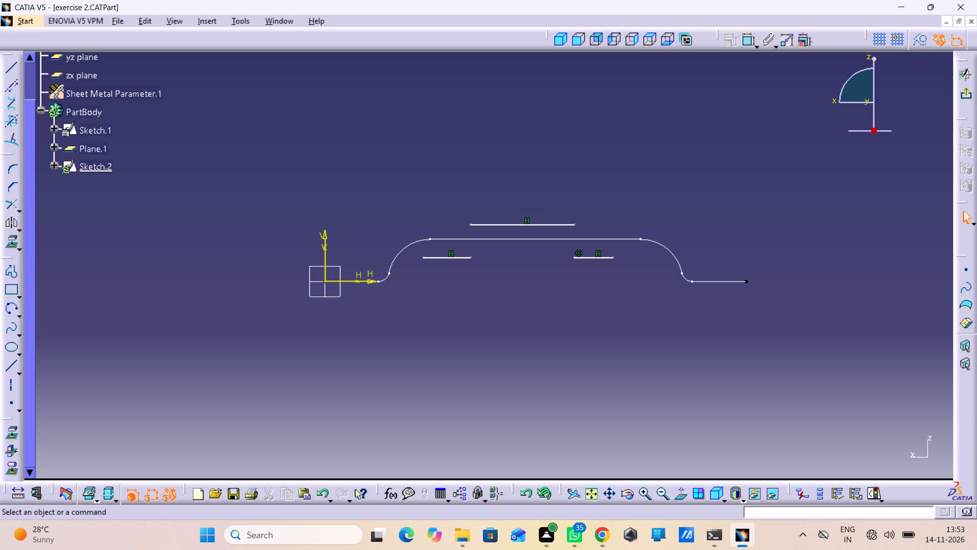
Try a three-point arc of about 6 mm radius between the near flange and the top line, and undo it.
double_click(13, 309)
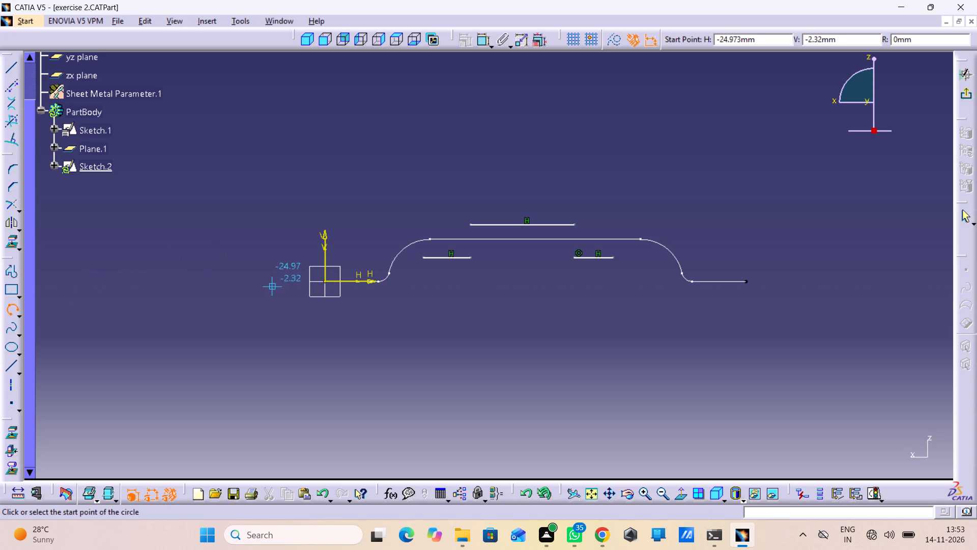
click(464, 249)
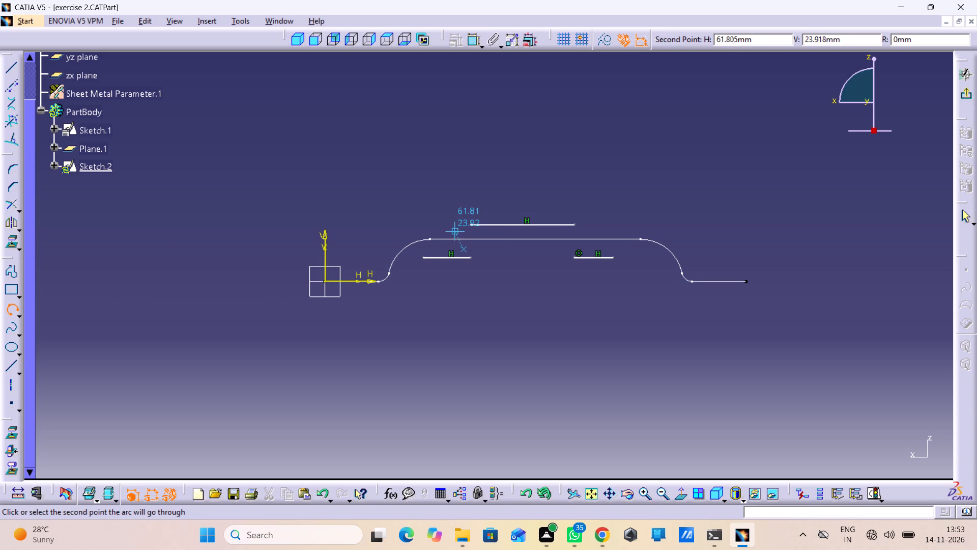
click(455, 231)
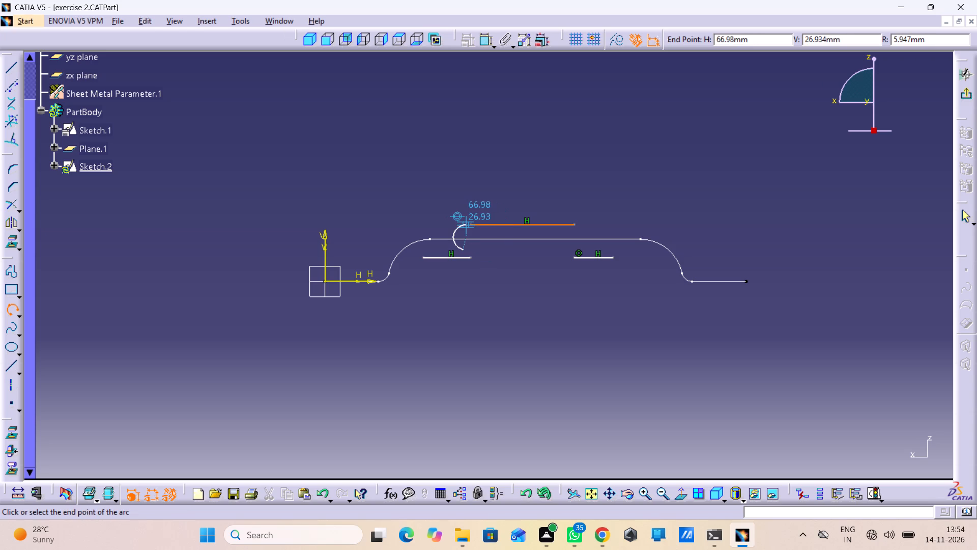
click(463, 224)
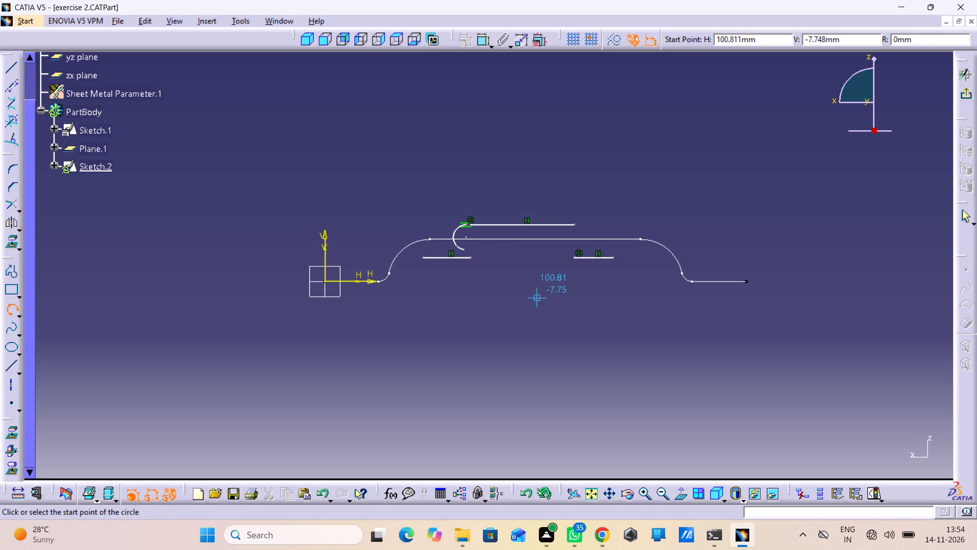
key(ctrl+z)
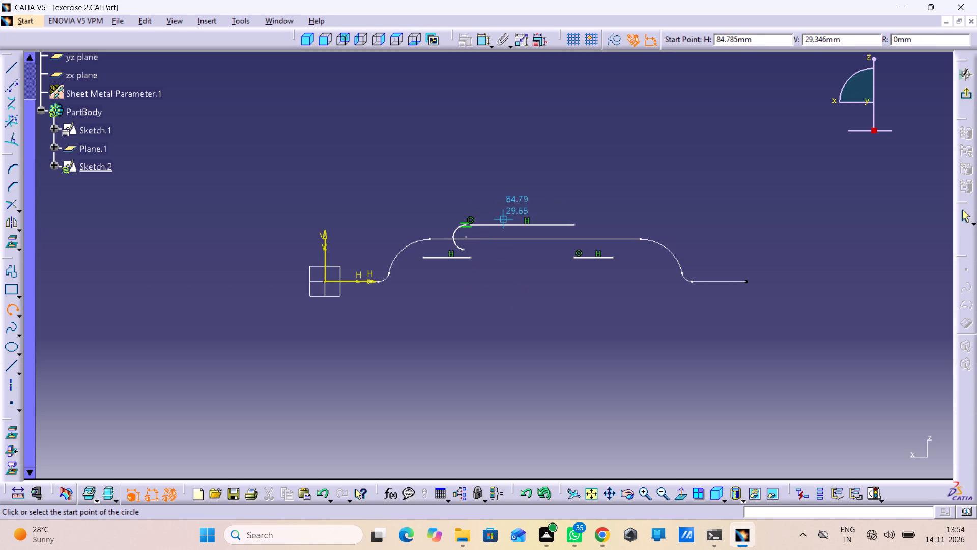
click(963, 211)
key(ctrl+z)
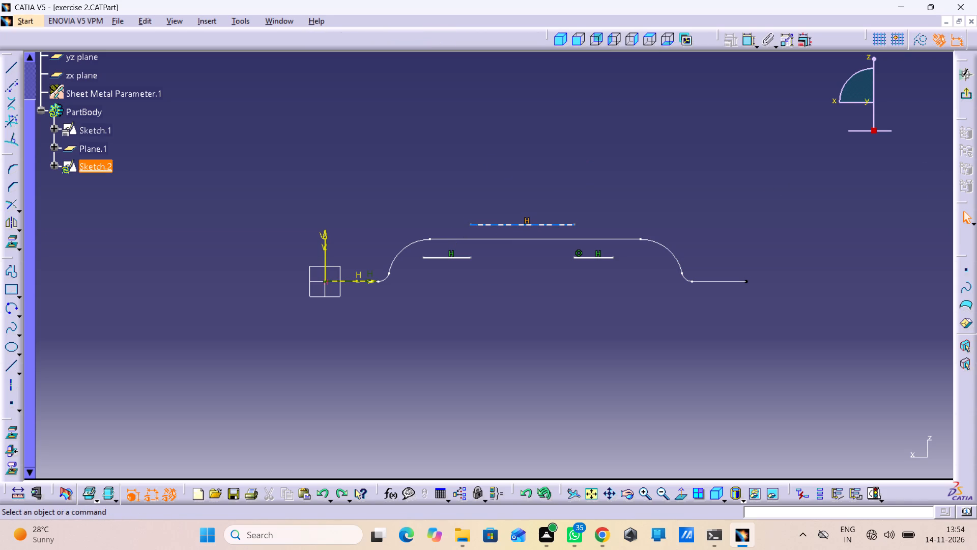
Draw an outward-bulging three-point arc between the near flange and the top line, with both ends left free.
click(5, 311)
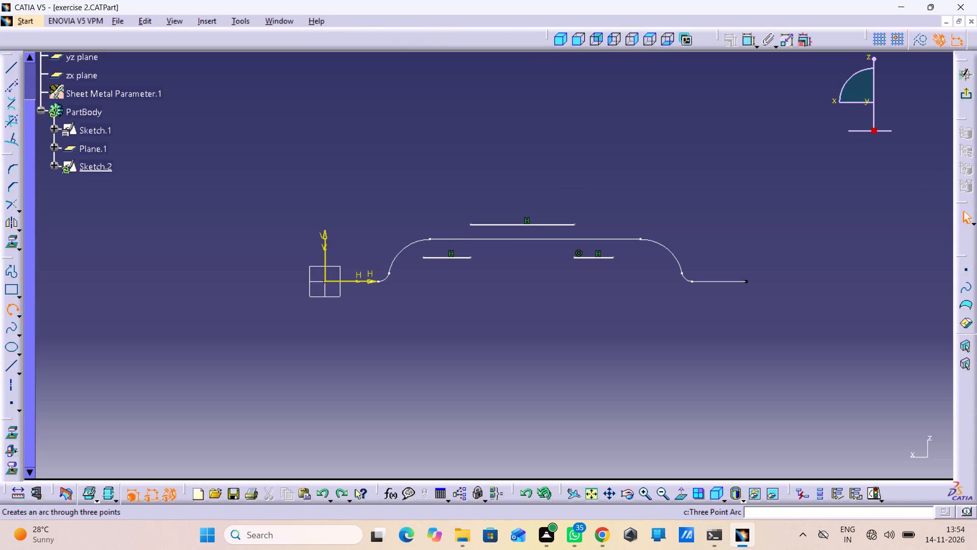
double_click(9, 310)
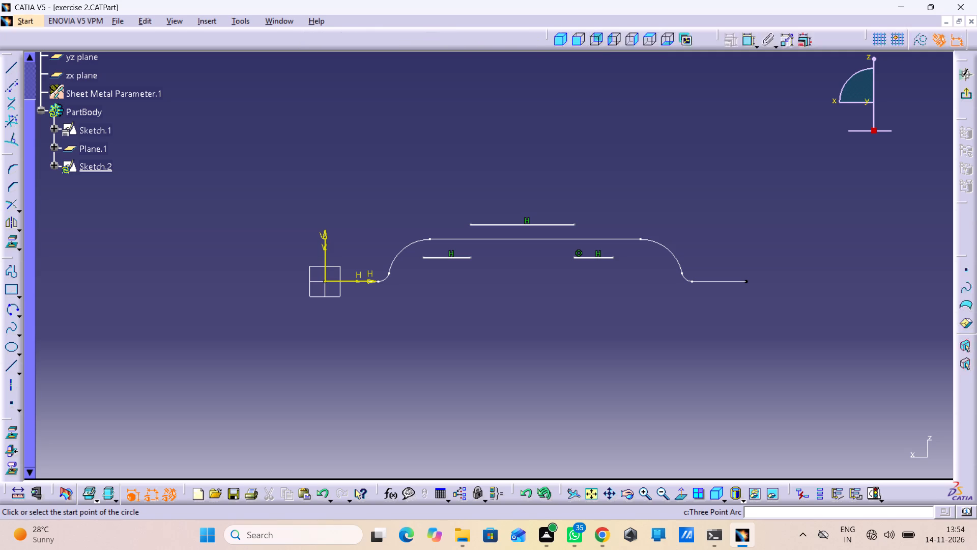
click(463, 252)
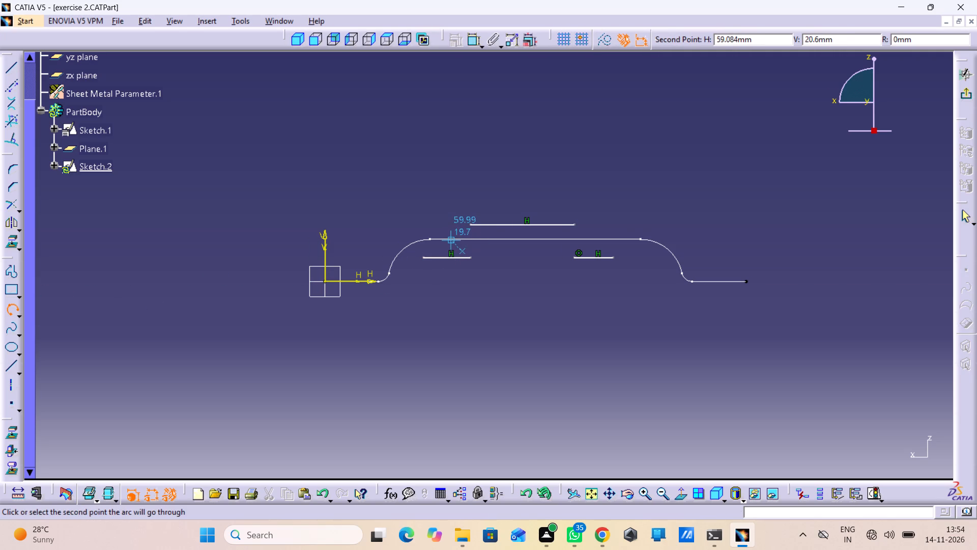
click(447, 235)
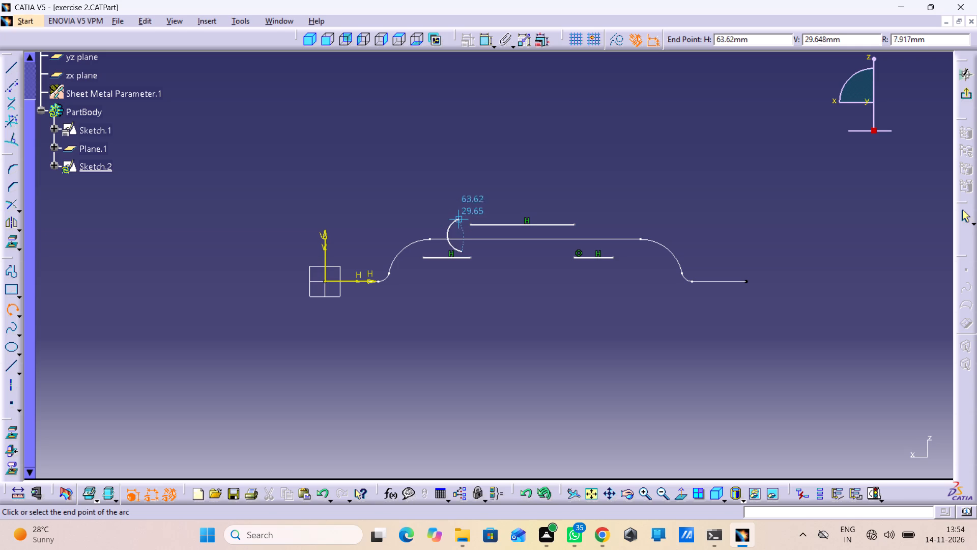
click(464, 216)
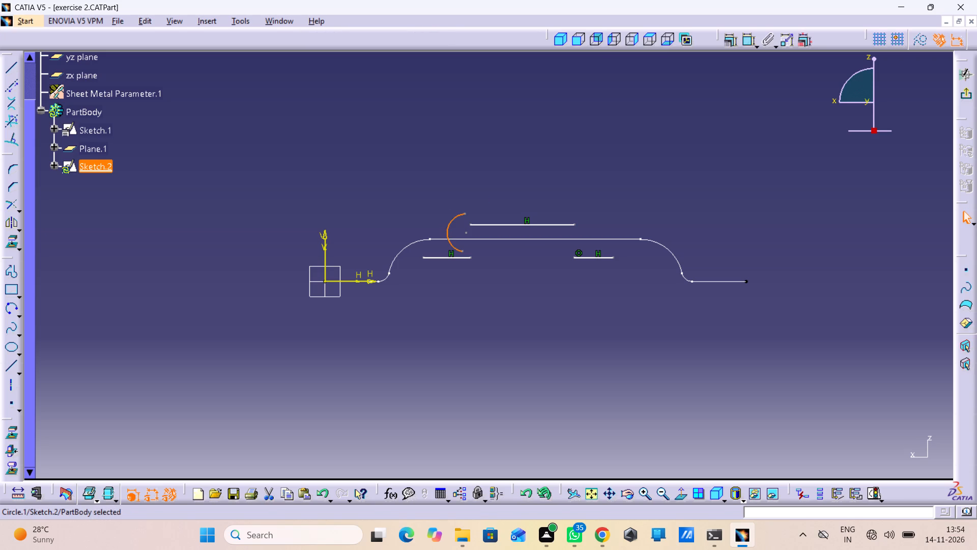
click(503, 273)
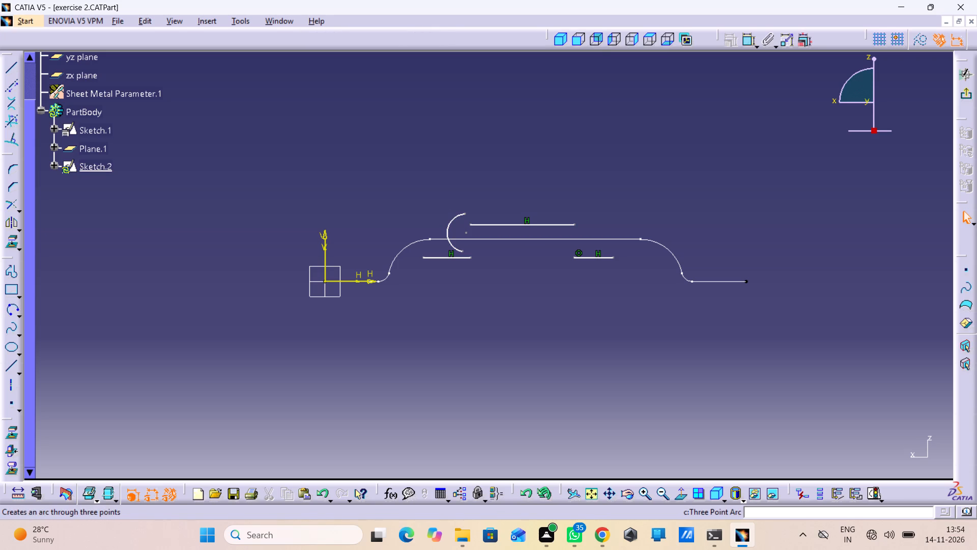
Draw an outward-bulging three-point arc of about 8 mm radius between the far flange and the top line's far end.
double_click(7, 306)
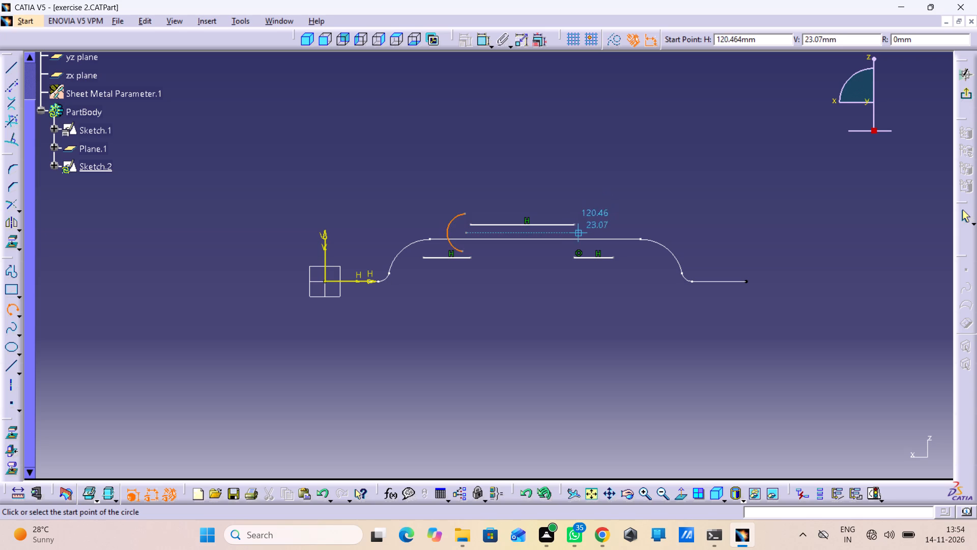
click(571, 249)
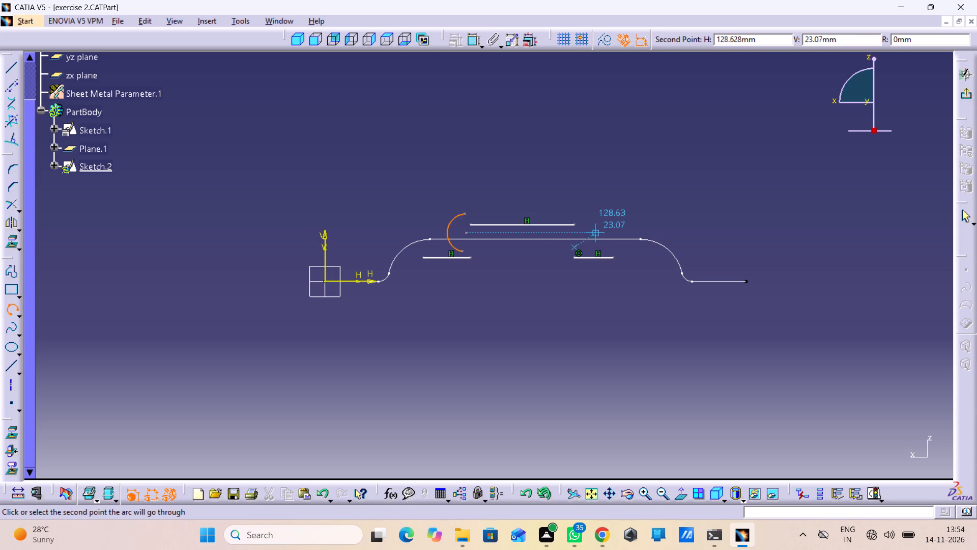
click(595, 236)
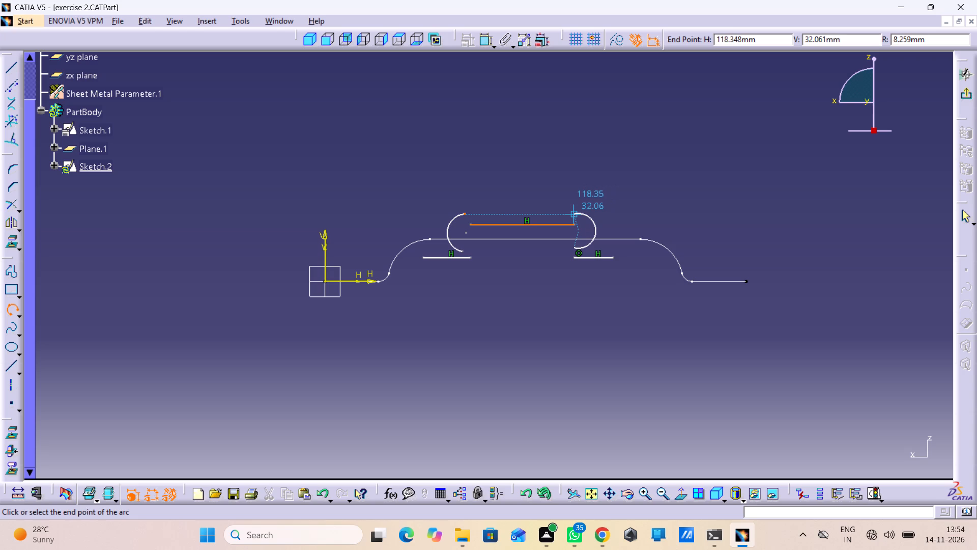
click(568, 217)
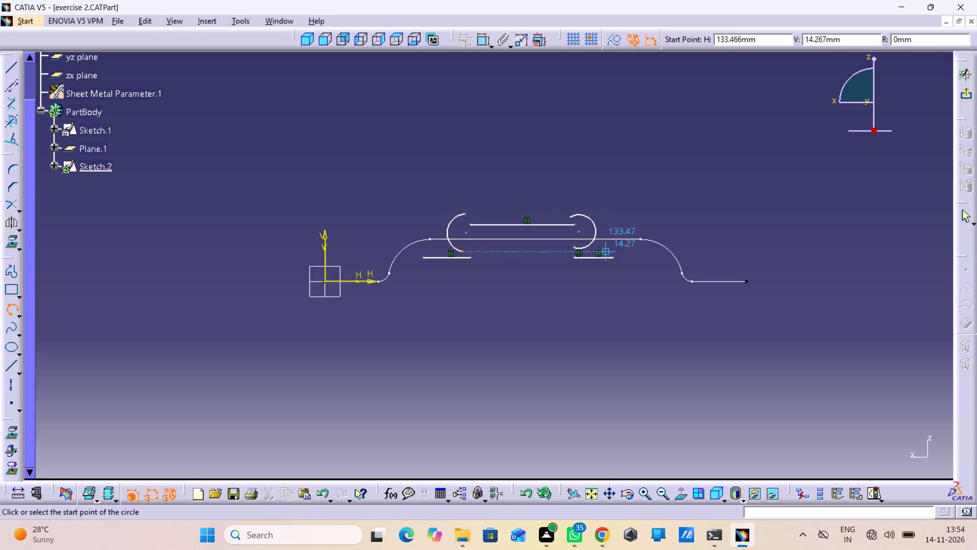
click(961, 213)
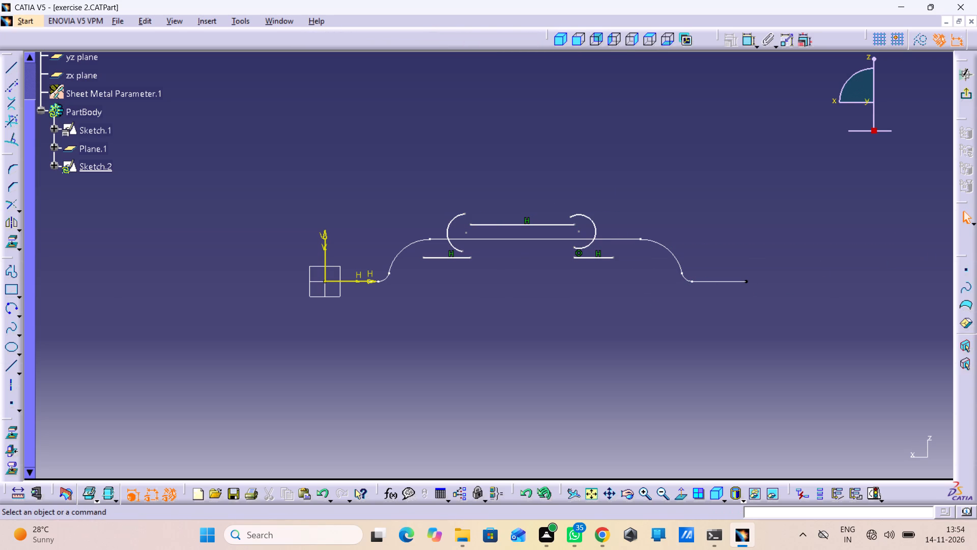
Make the near arc's upper endpoint coincident with the top line's endpoint nearest the sketch origin.
middle_drag(473, 267, 467, 205)
right_click(473, 267)
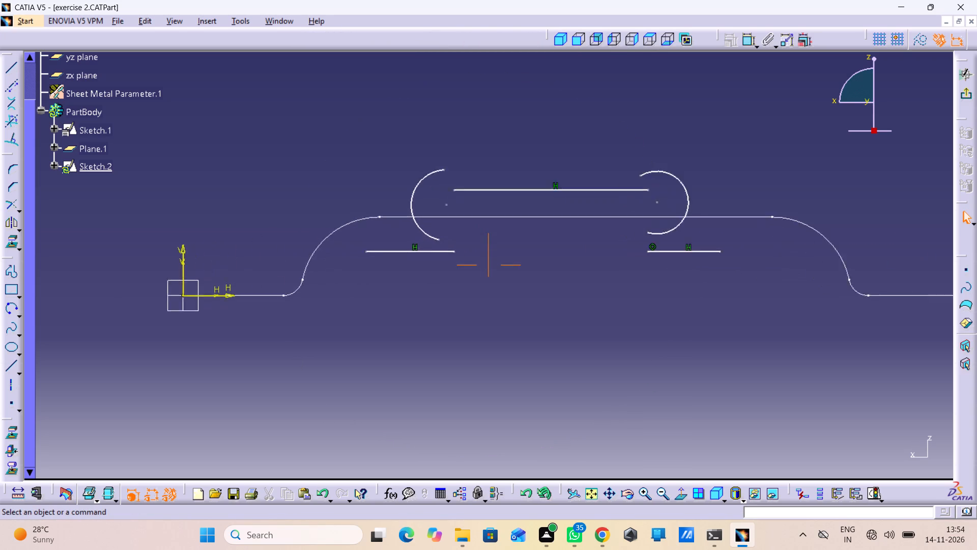
middle_drag(467, 205, 463, 170)
middle_drag(463, 170, 491, 219)
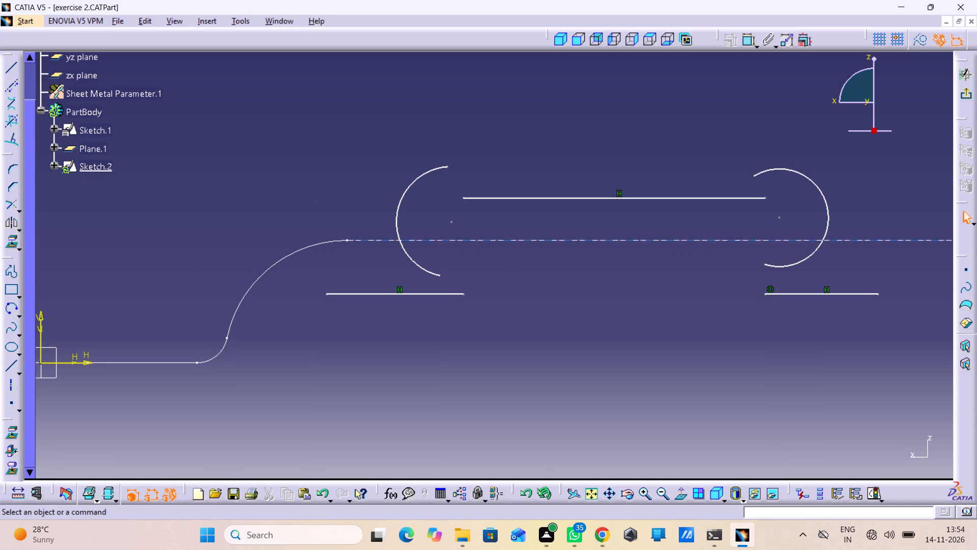
double_click(751, 41)
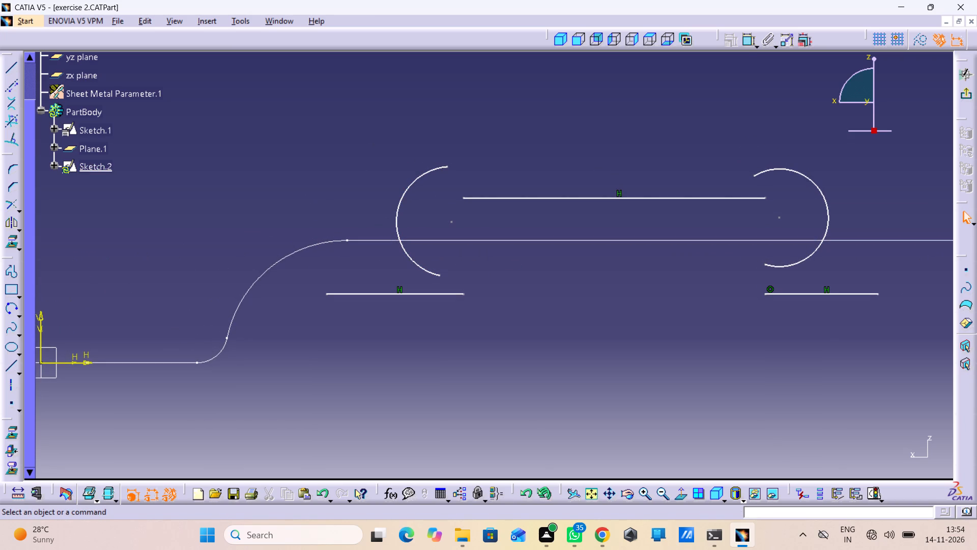
click(464, 196)
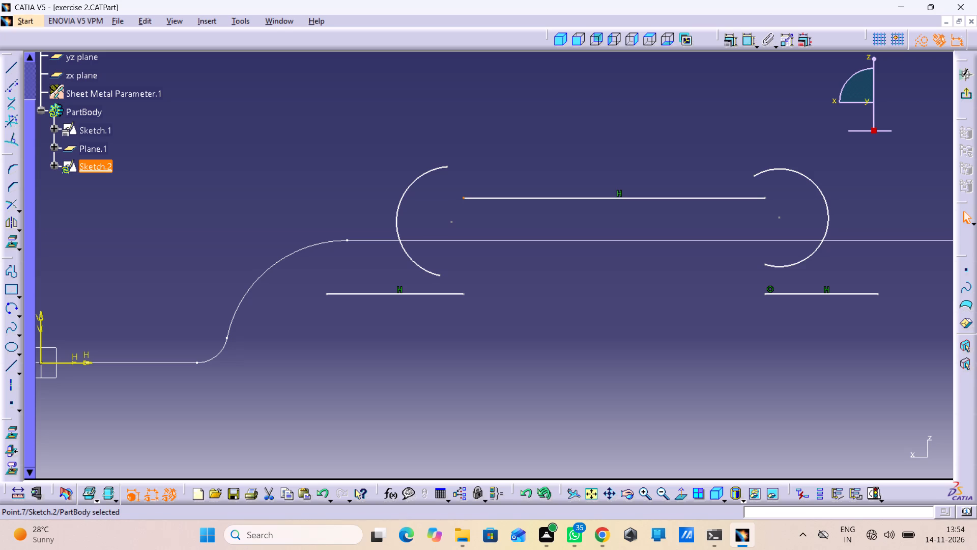
click(448, 166)
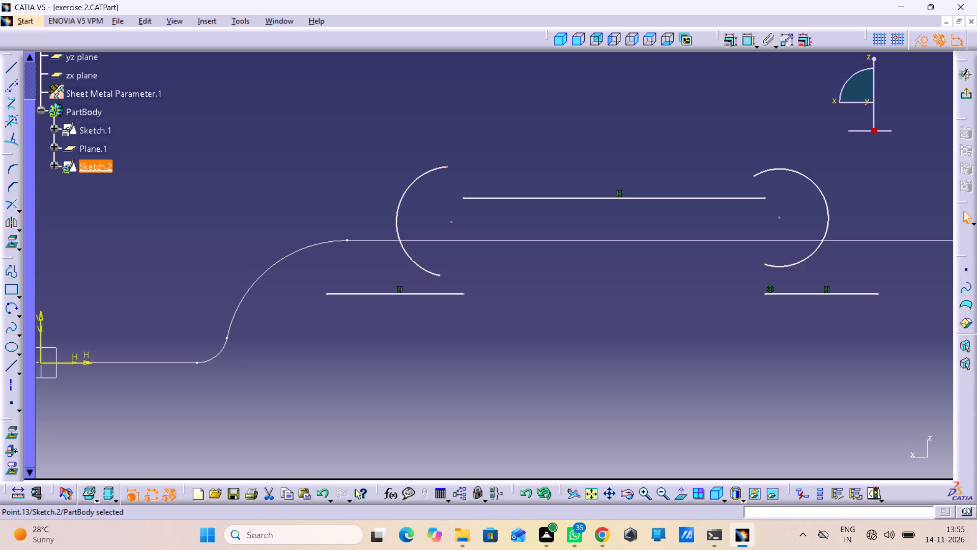
click(748, 43)
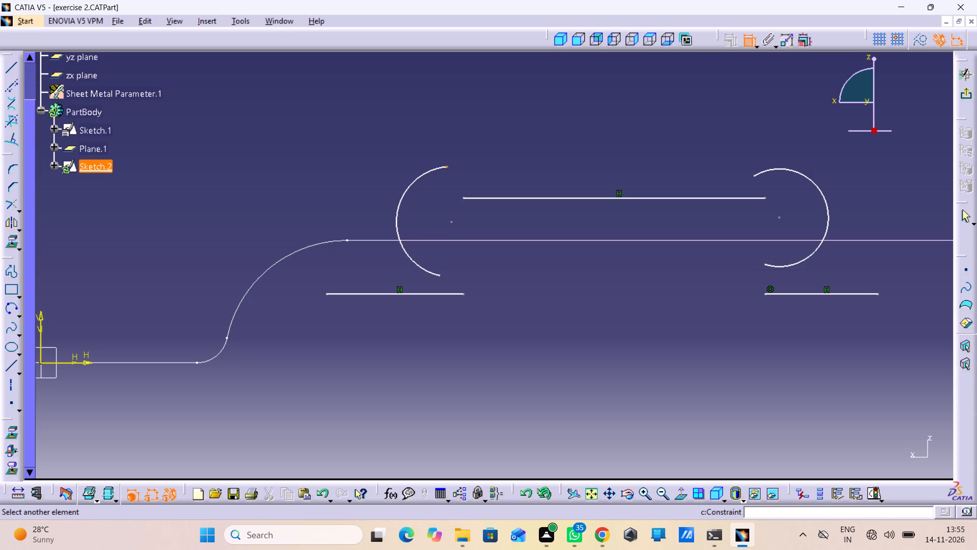
click(463, 199)
right_click(508, 149)
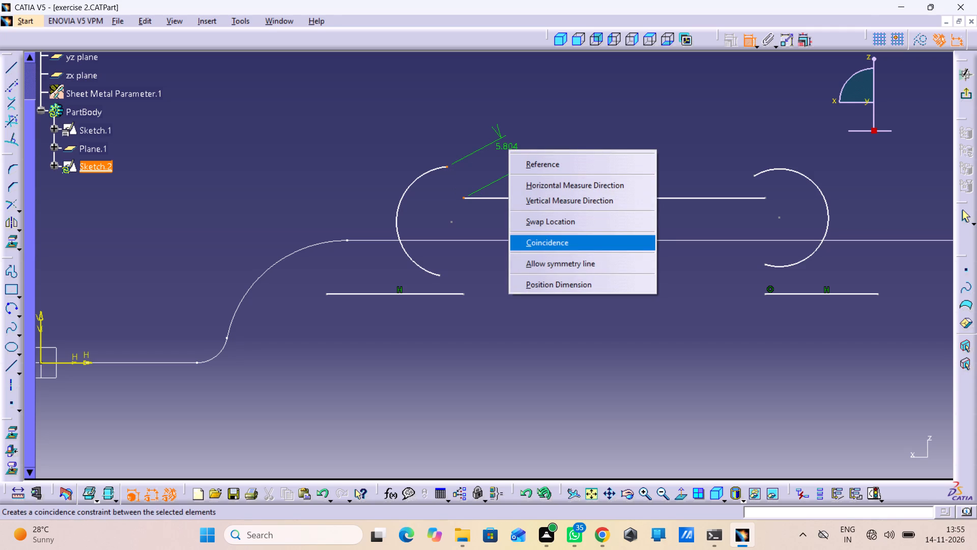
click(553, 242)
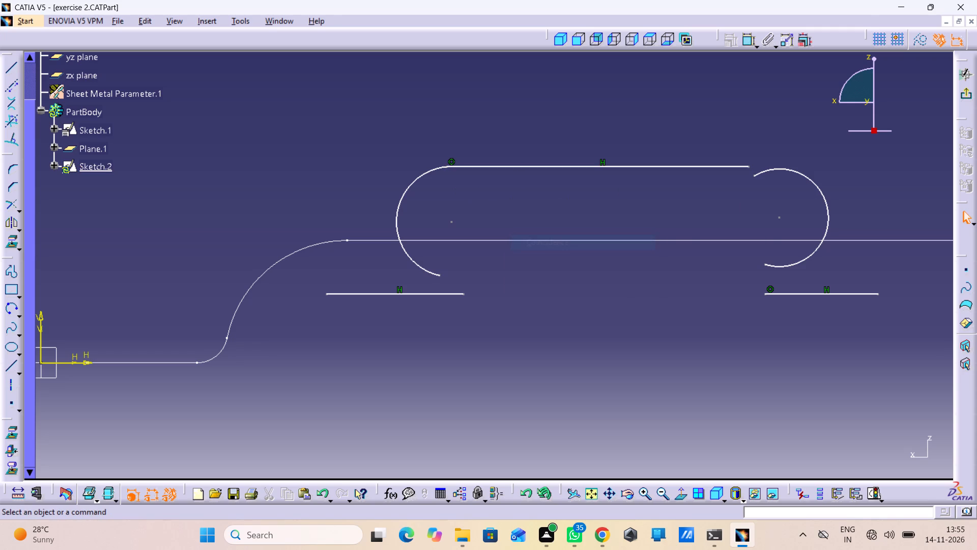
Make the near arc's lower endpoint coincident with the inner endpoint of the near flange line.
click(438, 274)
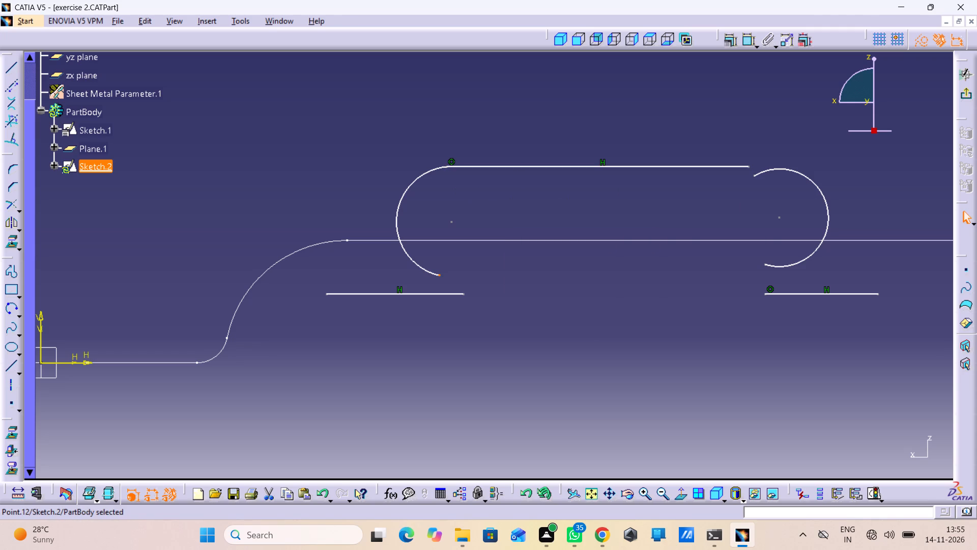
click(463, 294)
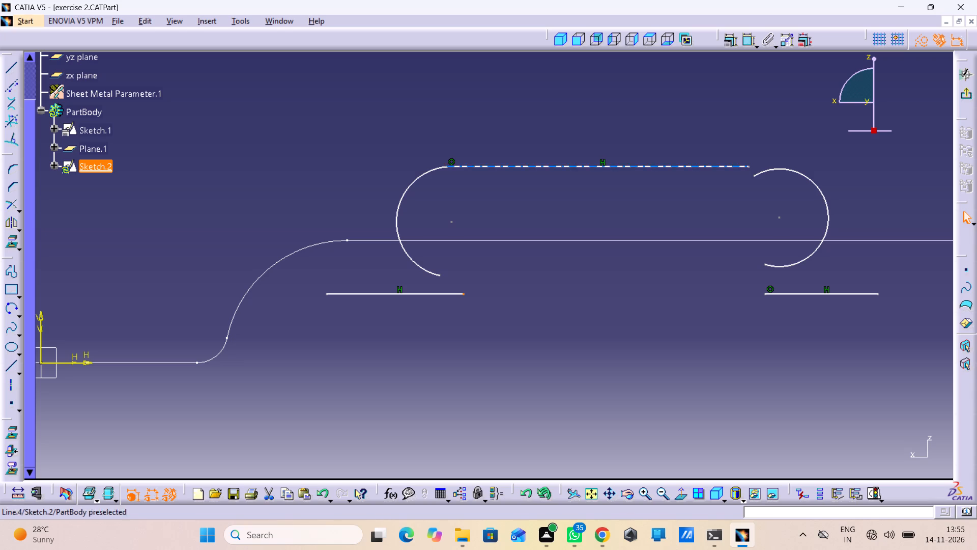
click(745, 45)
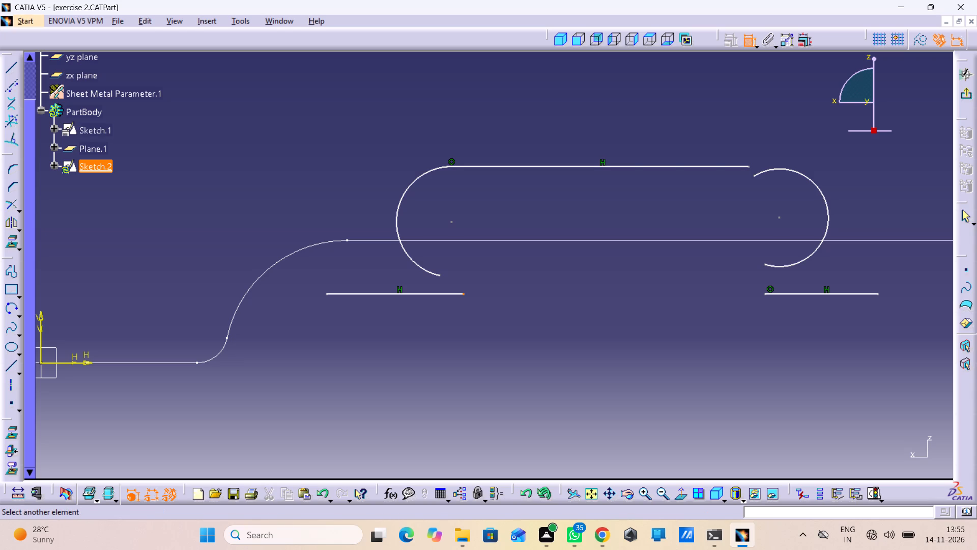
click(438, 278)
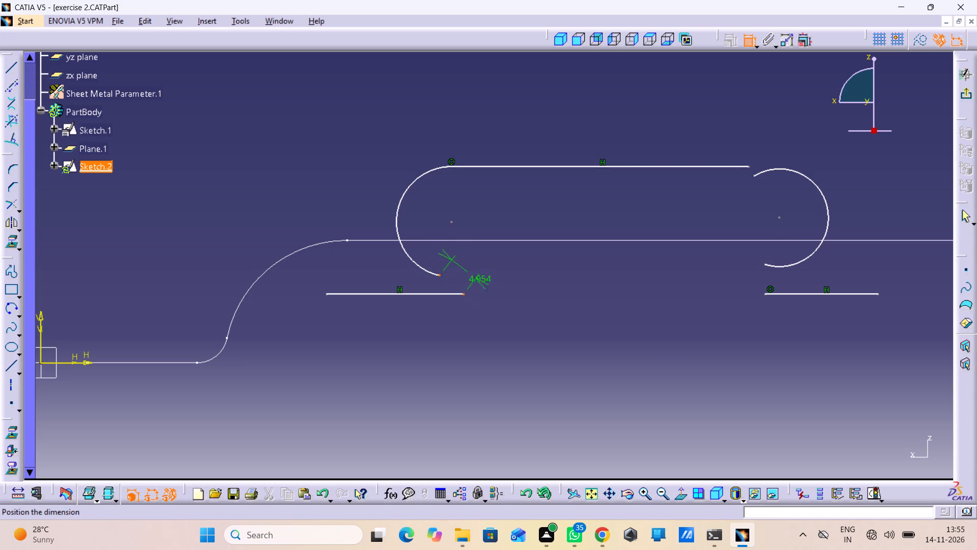
right_click(516, 291)
click(553, 388)
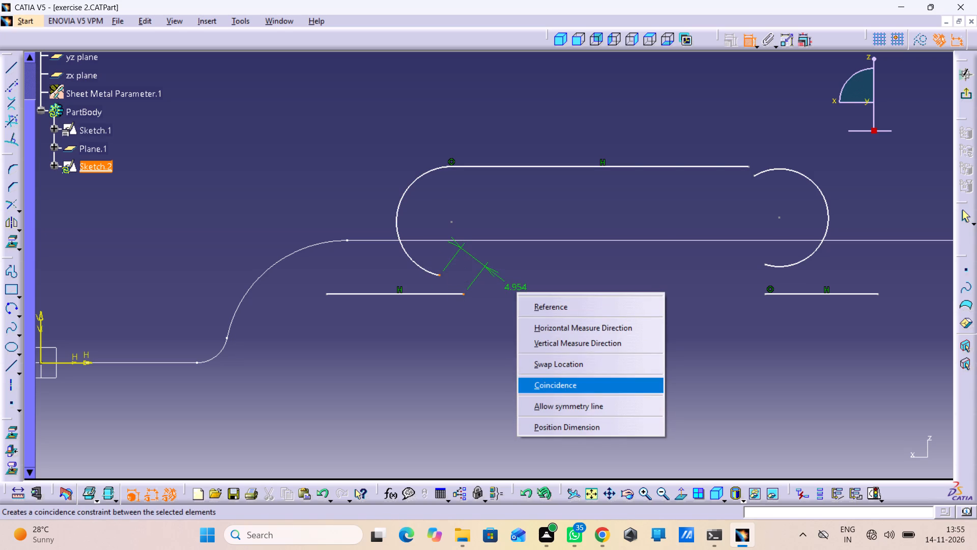
Make the far arc's upper endpoint coincident with the far endpoint of the top line.
click(771, 182)
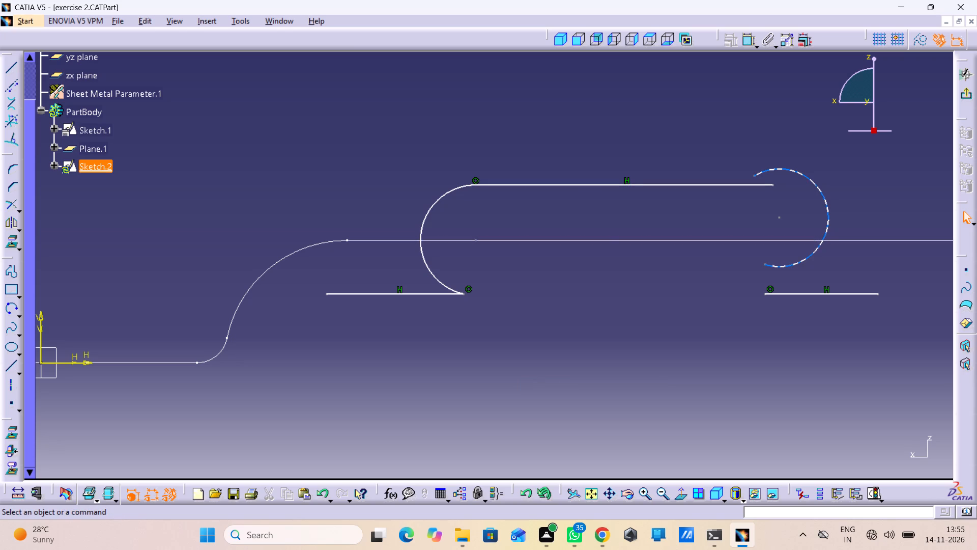
double_click(751, 47)
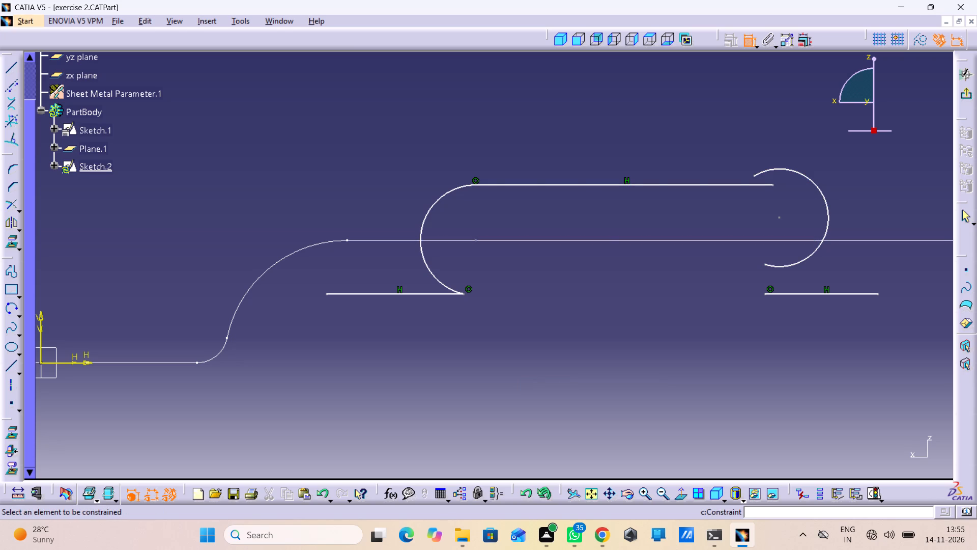
click(770, 184)
click(755, 174)
right_click(782, 117)
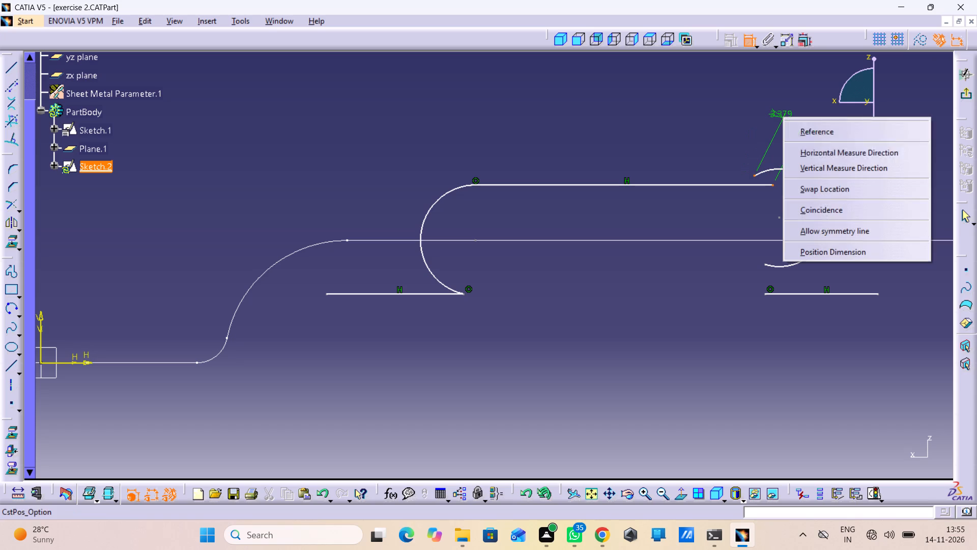
click(812, 210)
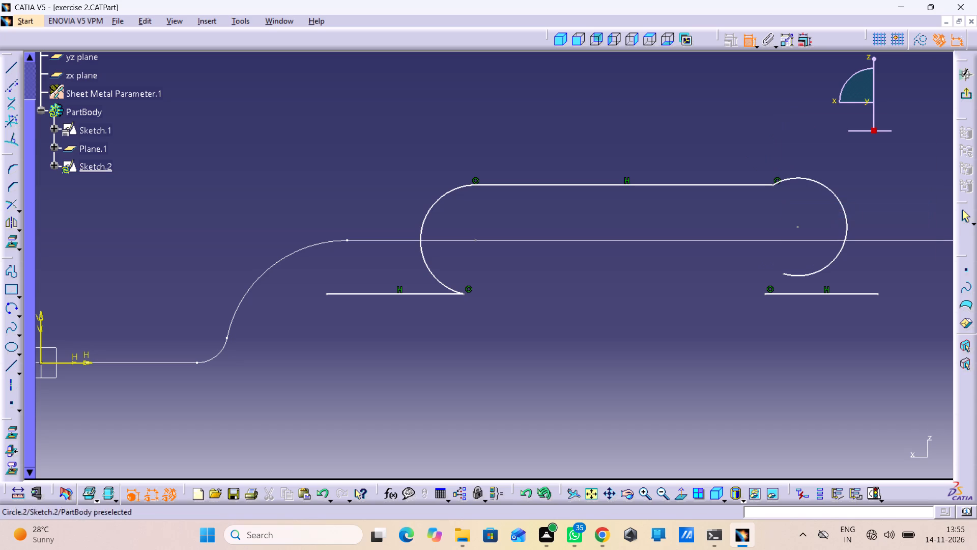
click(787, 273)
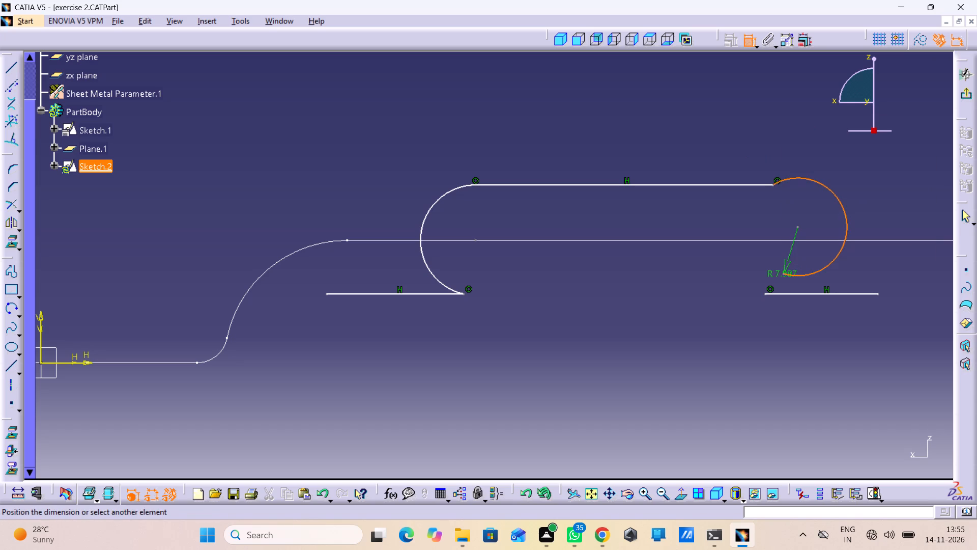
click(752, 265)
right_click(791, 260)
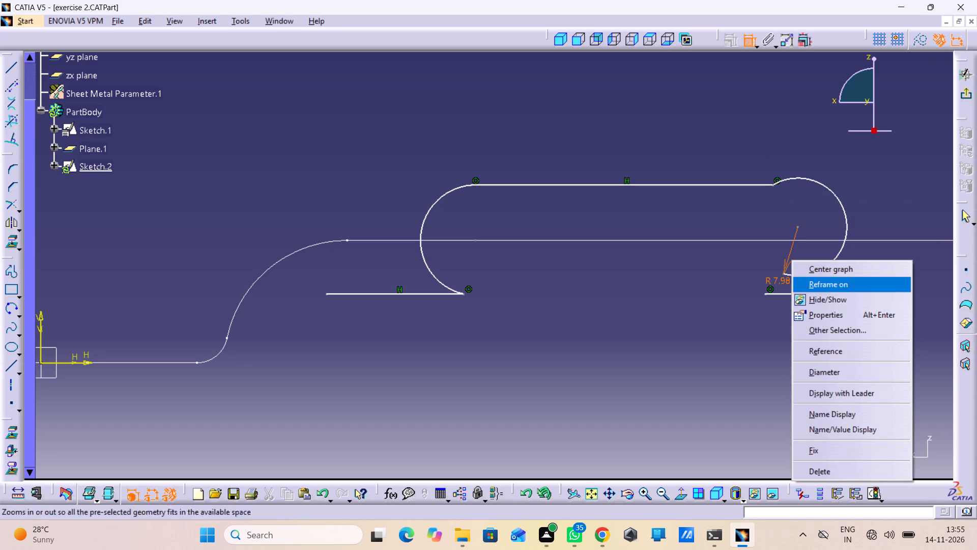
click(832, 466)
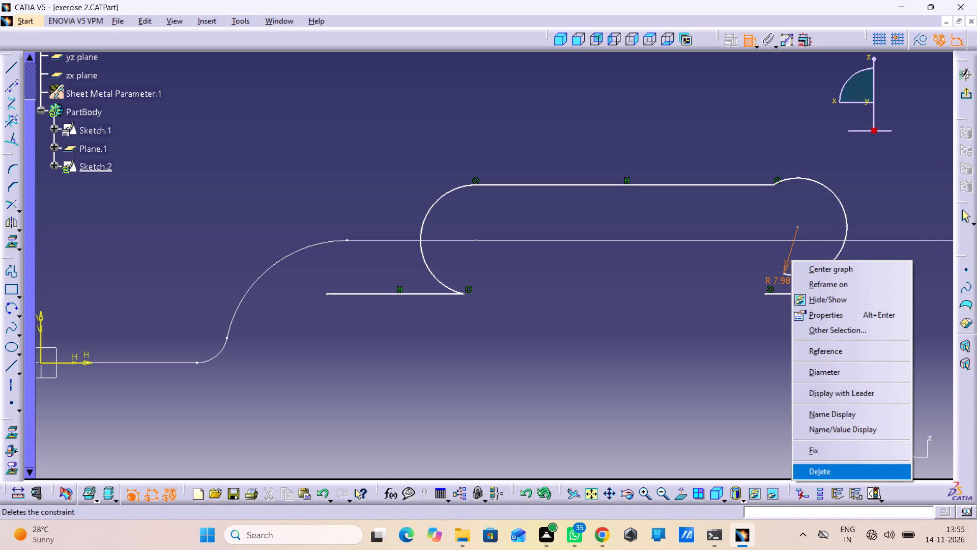
Make the far arc's lower endpoint coincident with the inner endpoint of the far flange line.
double_click(783, 272)
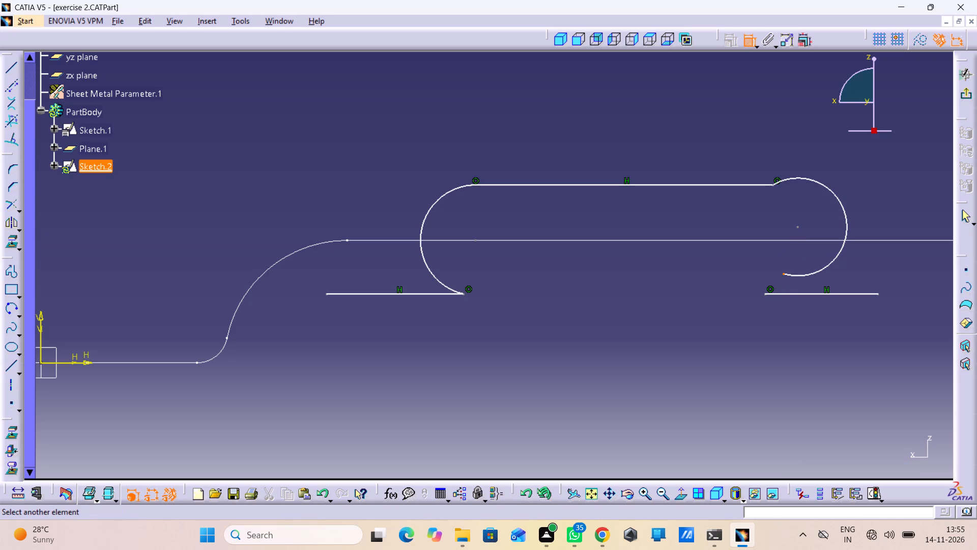
click(762, 295)
right_click(729, 304)
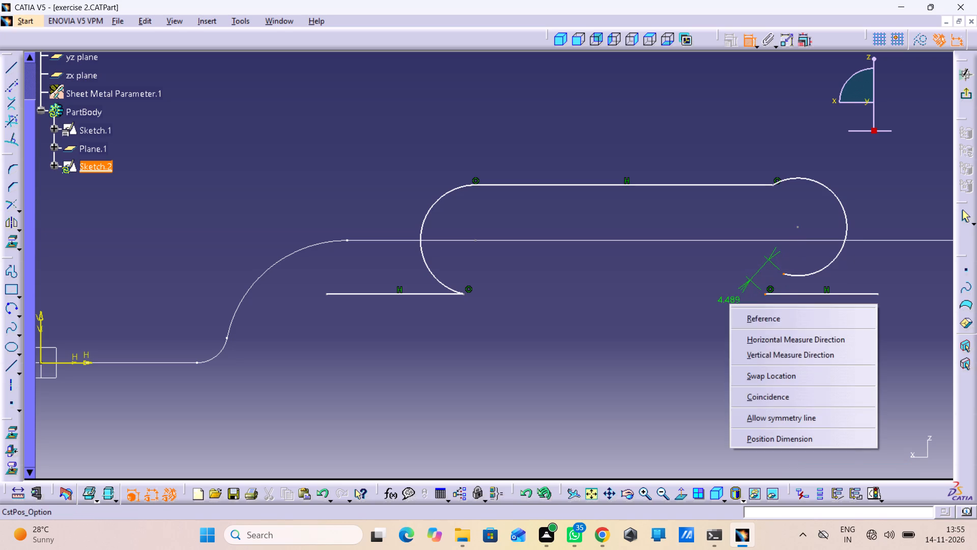
click(759, 398)
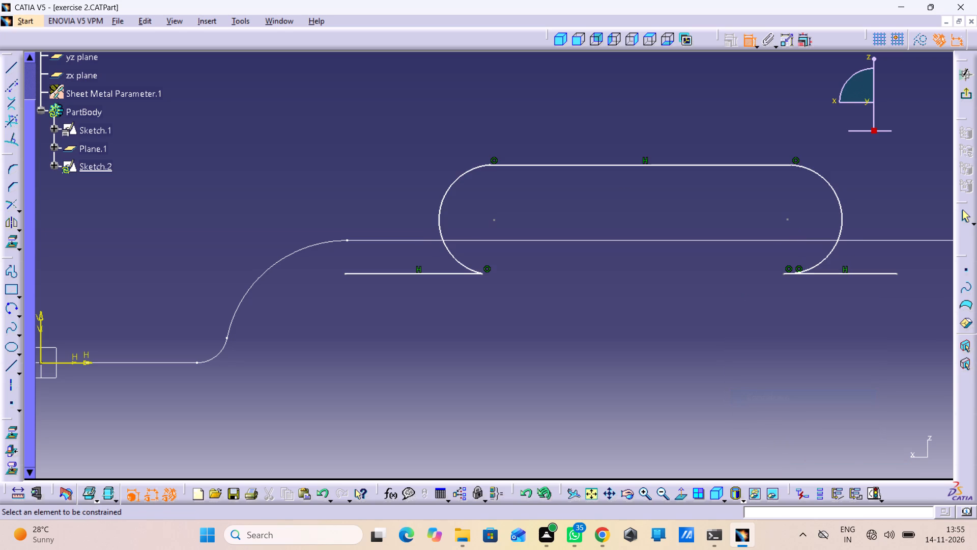
Apply a tangency constraint between the near arc and the top line.
click(471, 167)
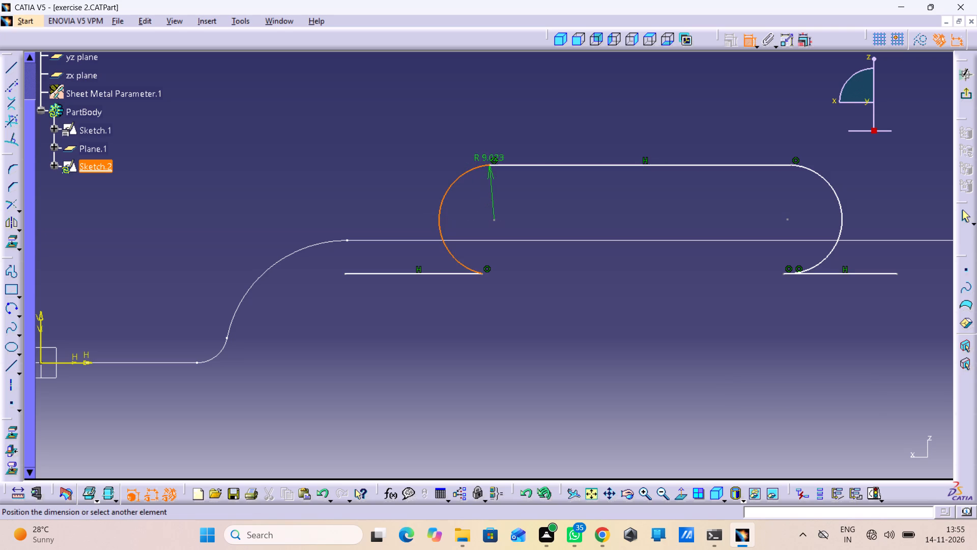
click(513, 166)
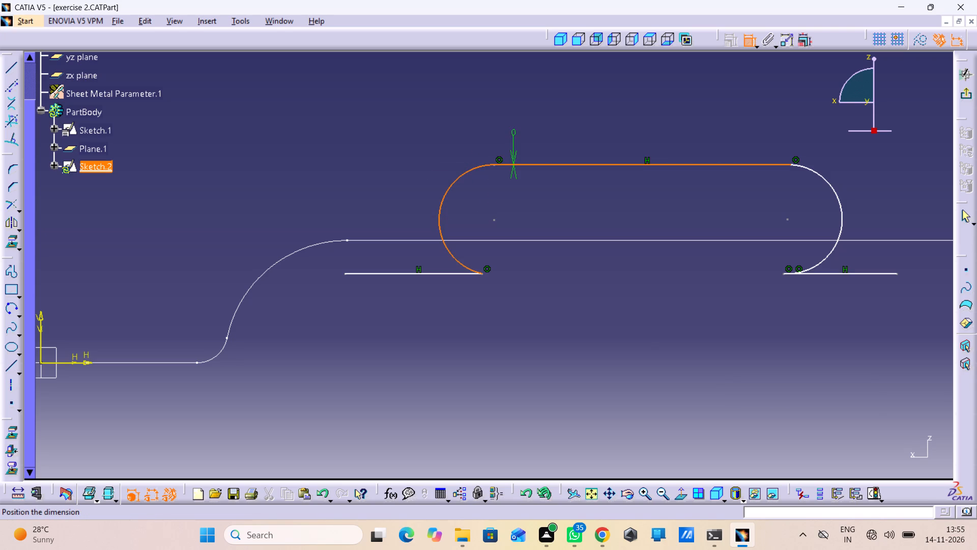
right_click(513, 128)
click(541, 188)
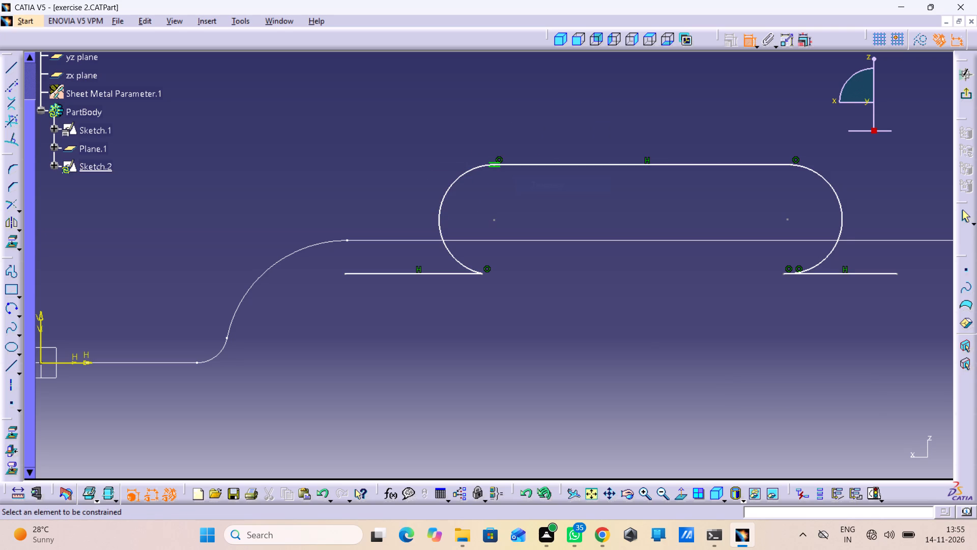
Apply a tangency constraint between the far arc and the top line.
click(823, 175)
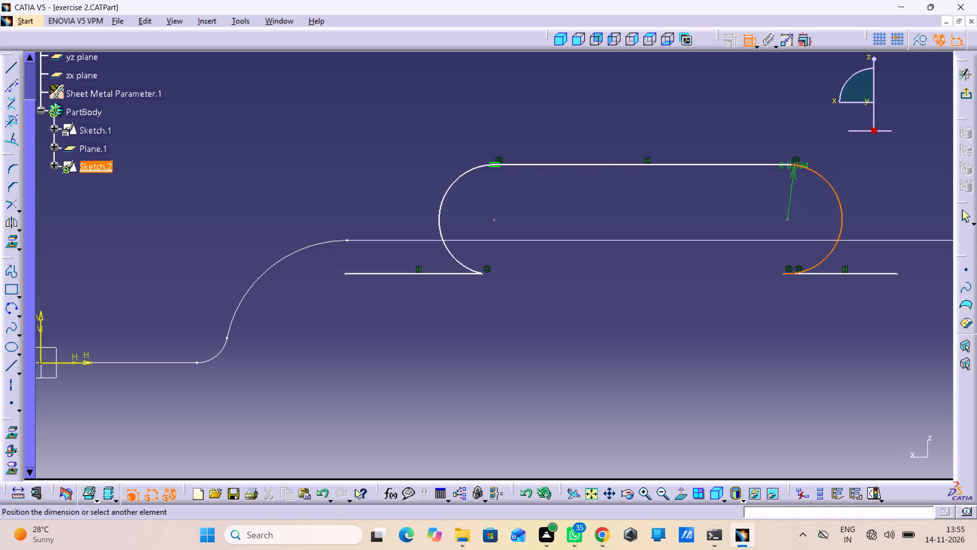
click(778, 166)
right_click(796, 119)
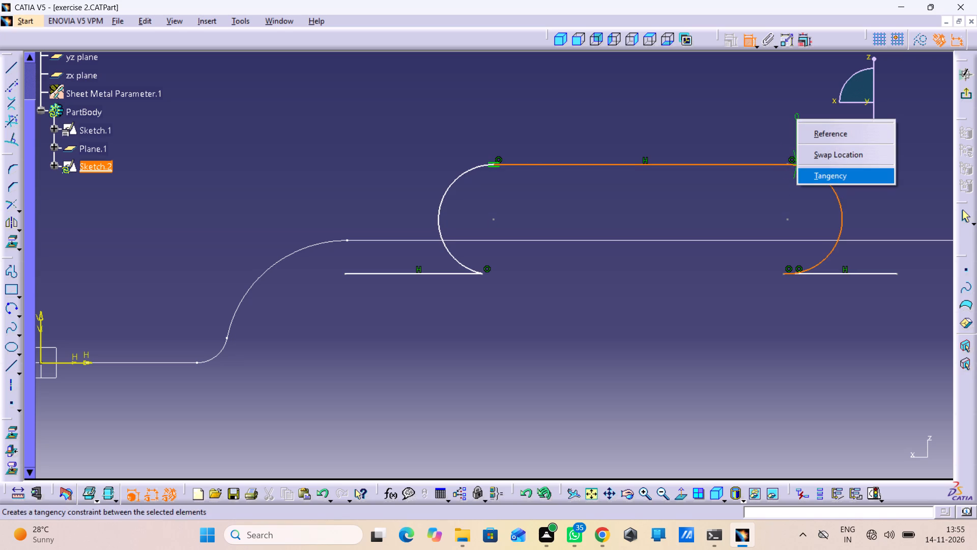
click(831, 174)
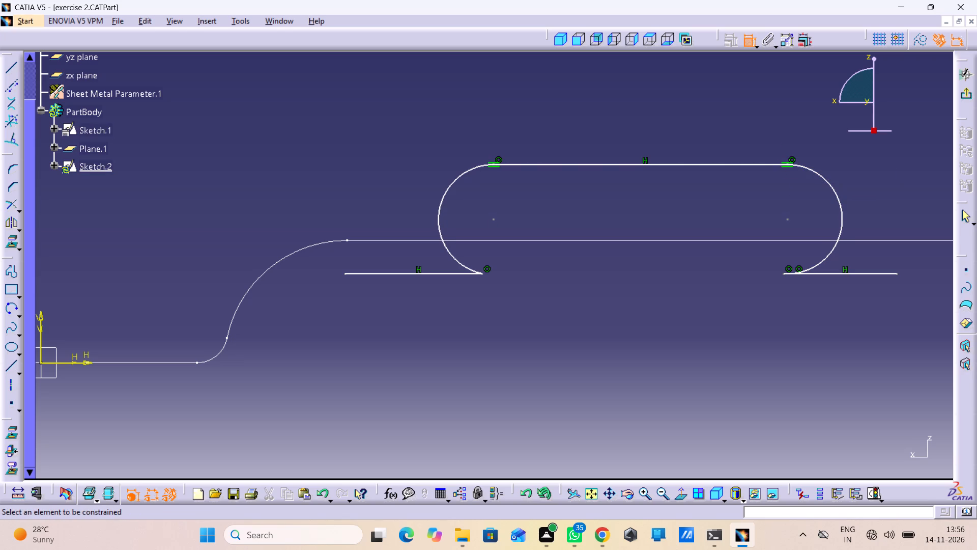
Dimension the radii of the far and near arcs and set both to 10 mm.
click(834, 190)
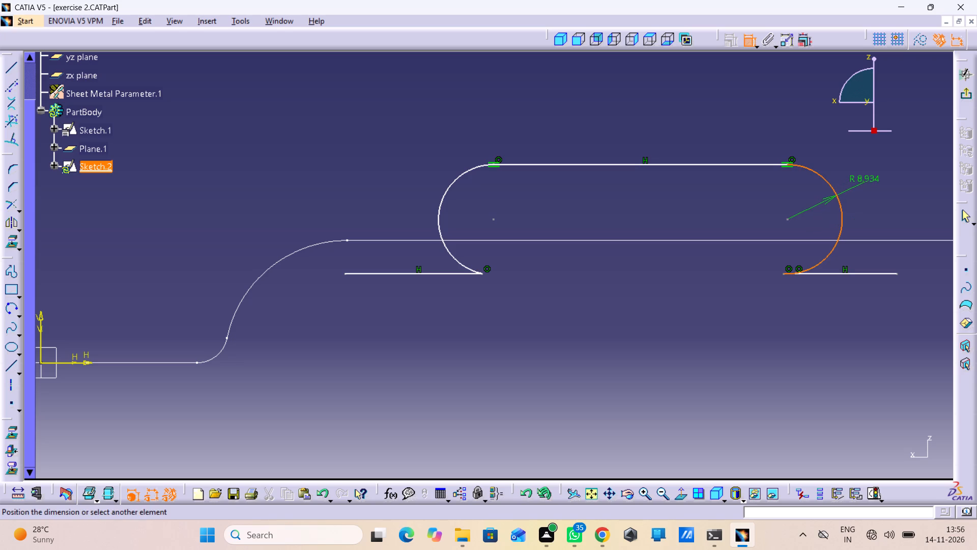
click(865, 182)
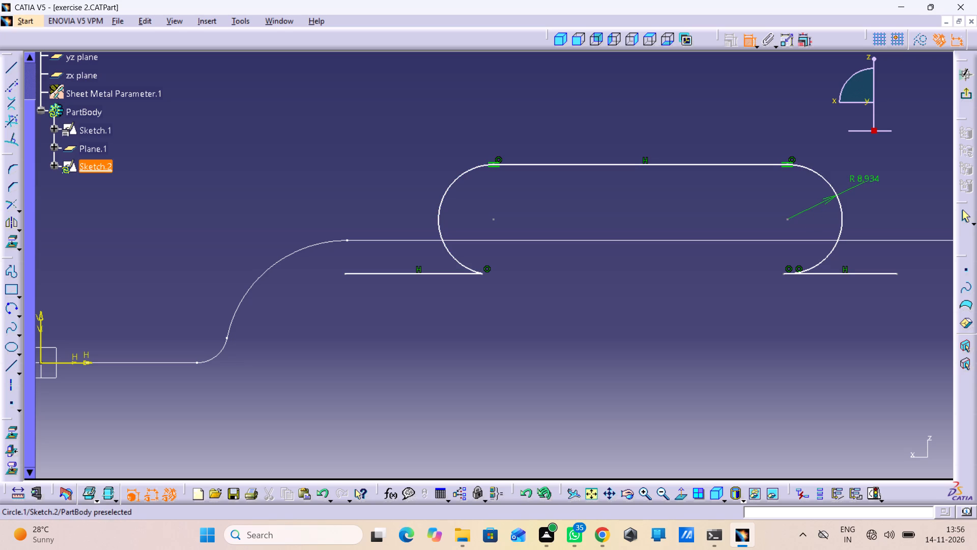
click(443, 198)
click(426, 171)
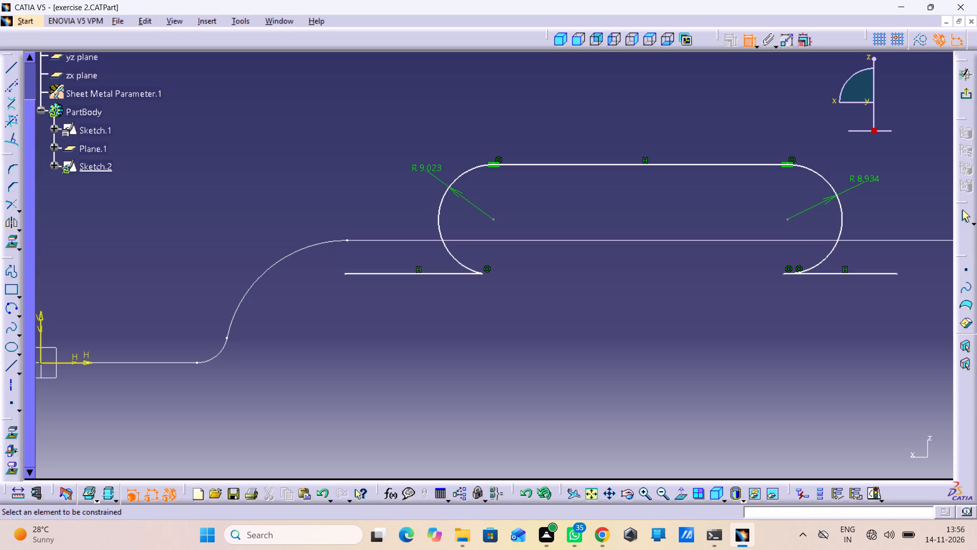
double_click(864, 176)
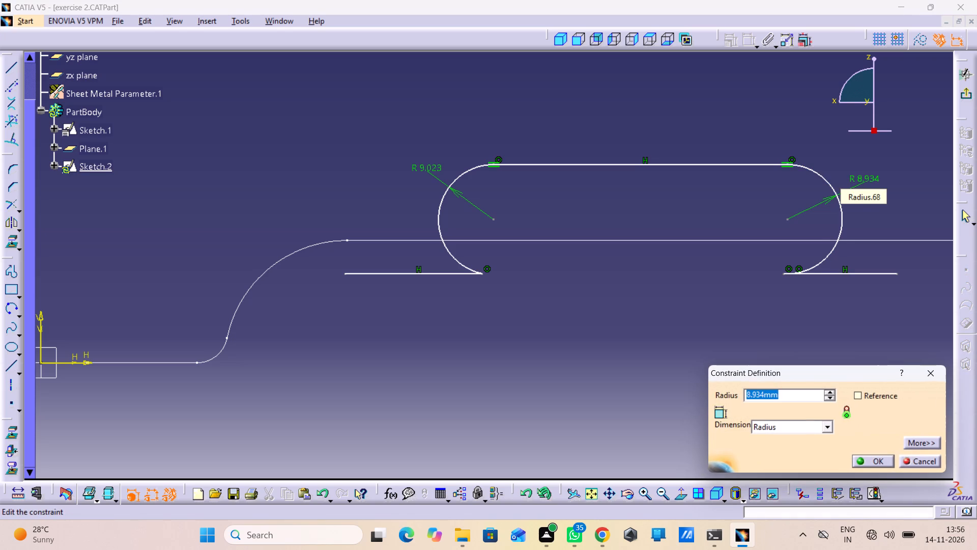
text(10)
key(Return)
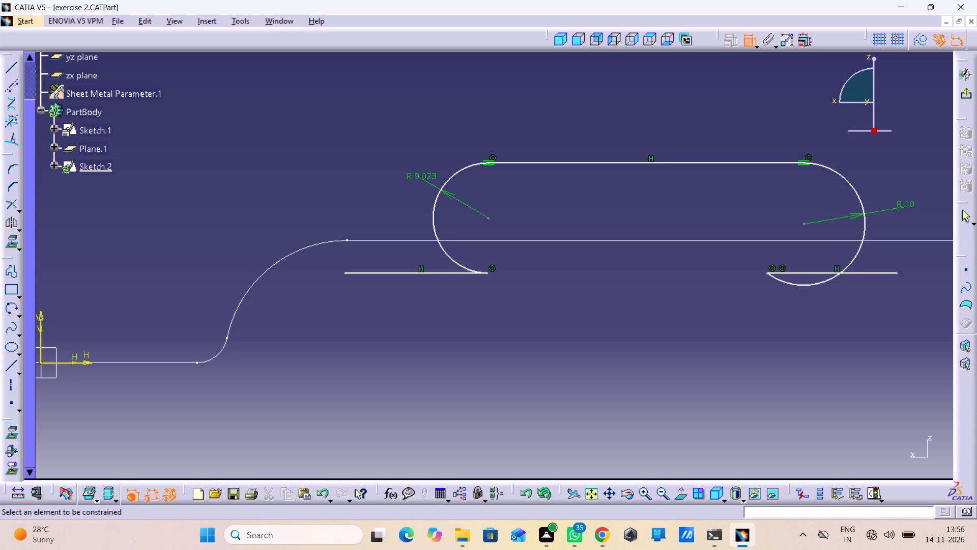
click(416, 175)
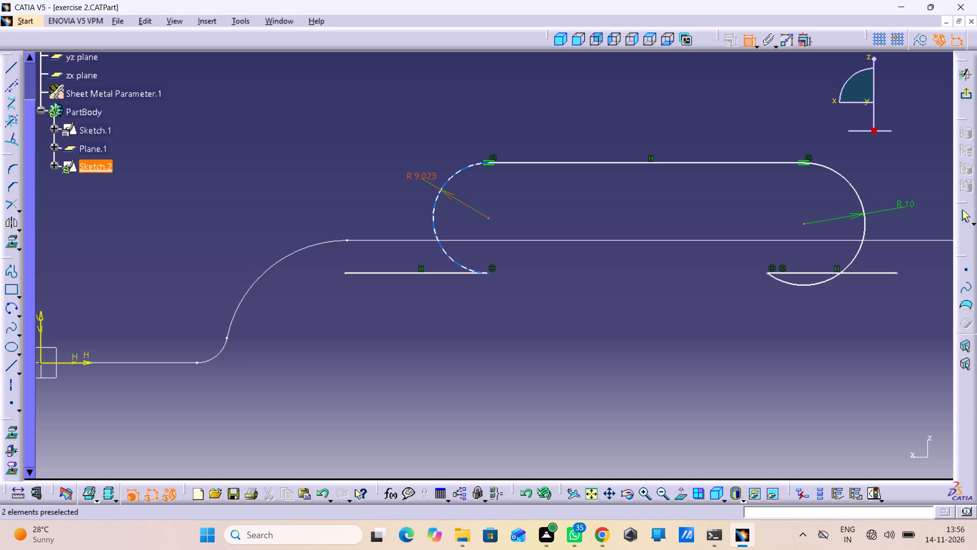
double_click(413, 174)
text(10)
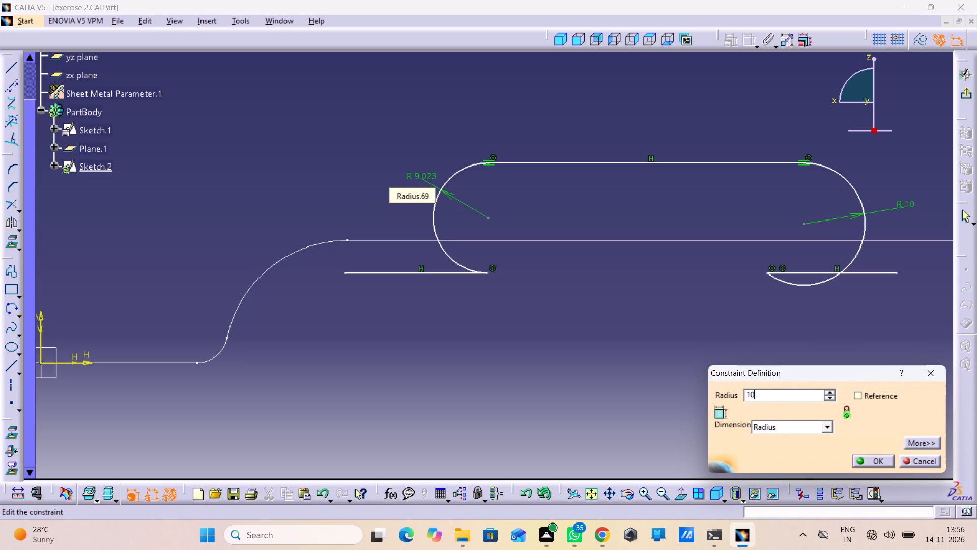
key(Return)
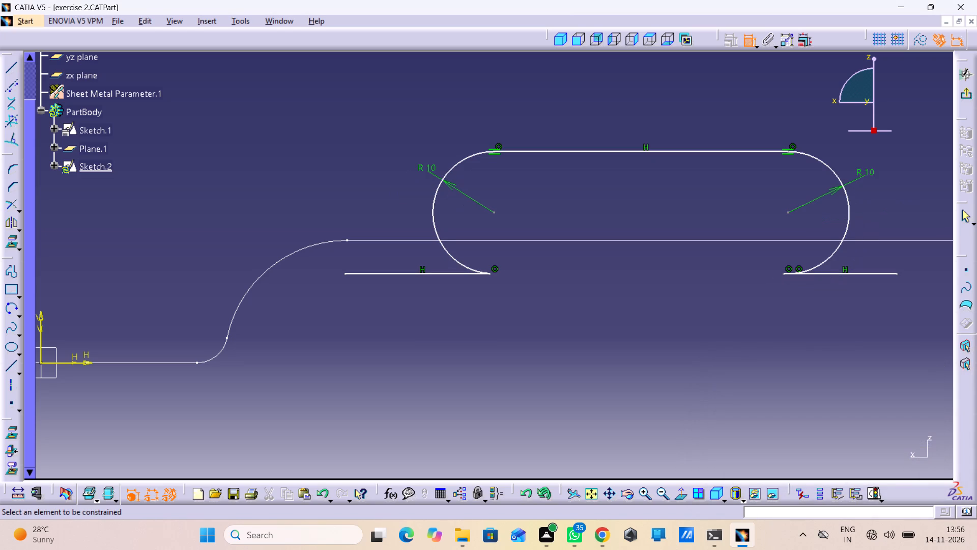
click(749, 38)
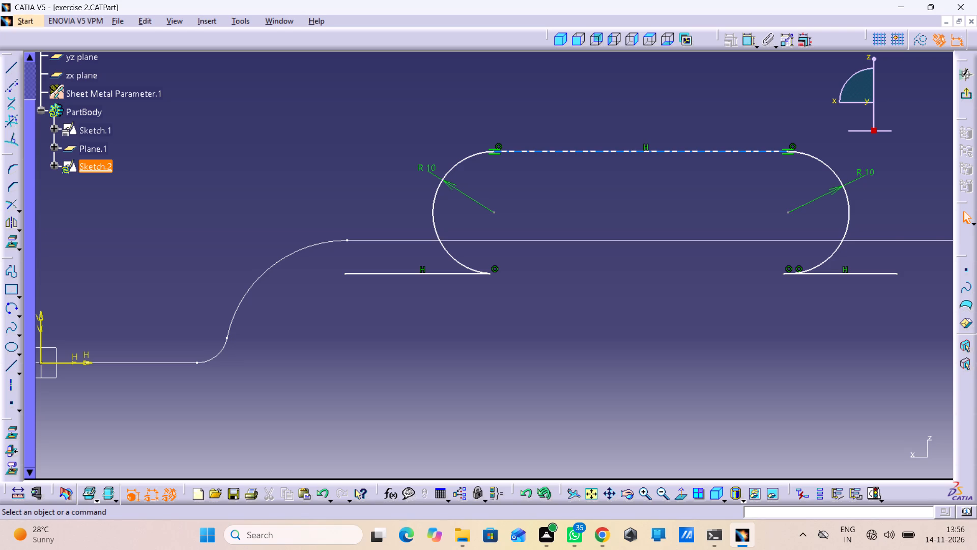
Shift the near flange slightly toward the sketch origin and adjust the profile's height freehand by moving the far arc.
drag(486, 272, 472, 277)
drag(449, 277, 408, 276)
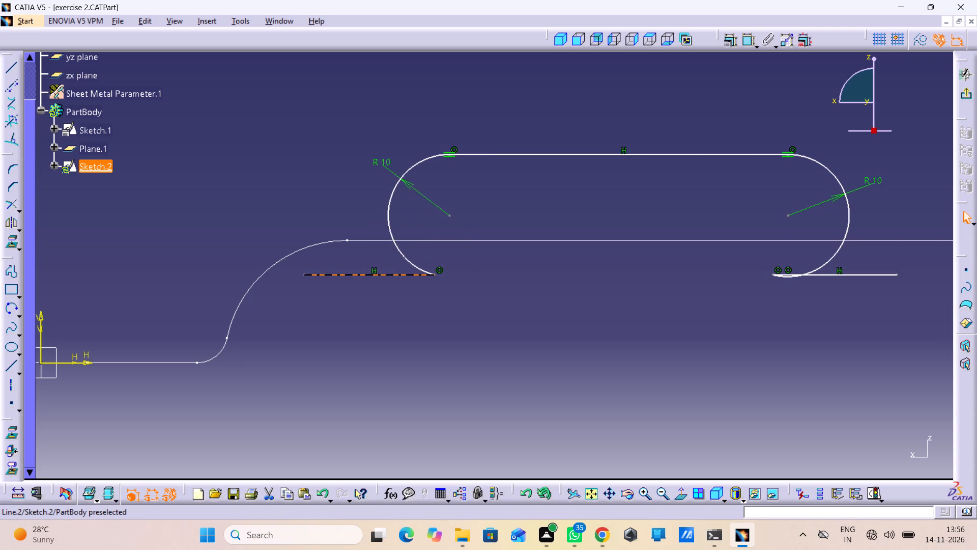
drag(408, 276, 426, 275)
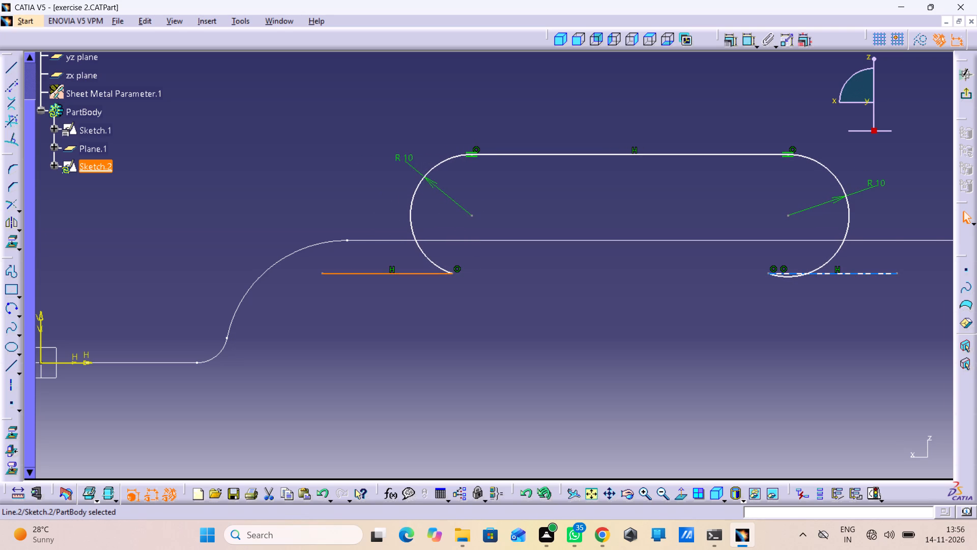
drag(819, 274, 821, 291)
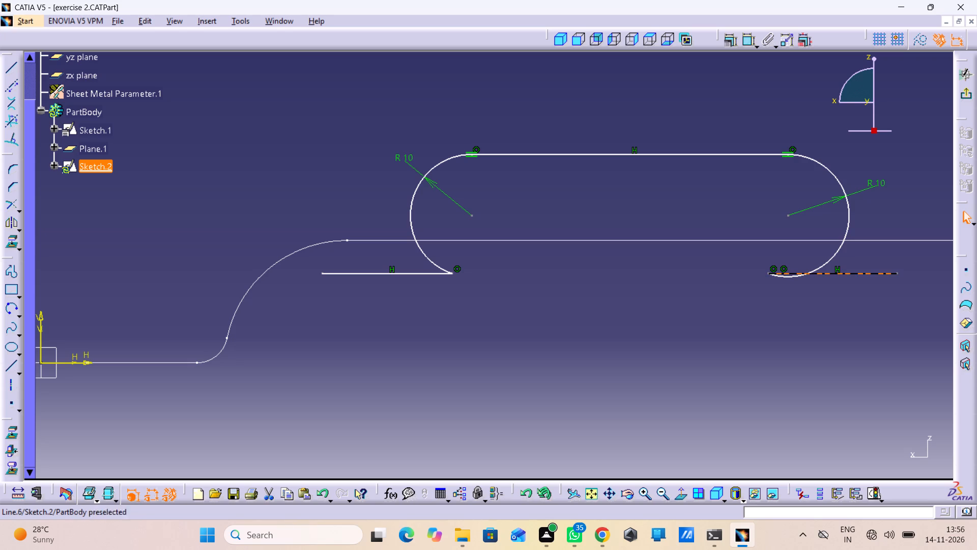
drag(818, 266, 820, 248)
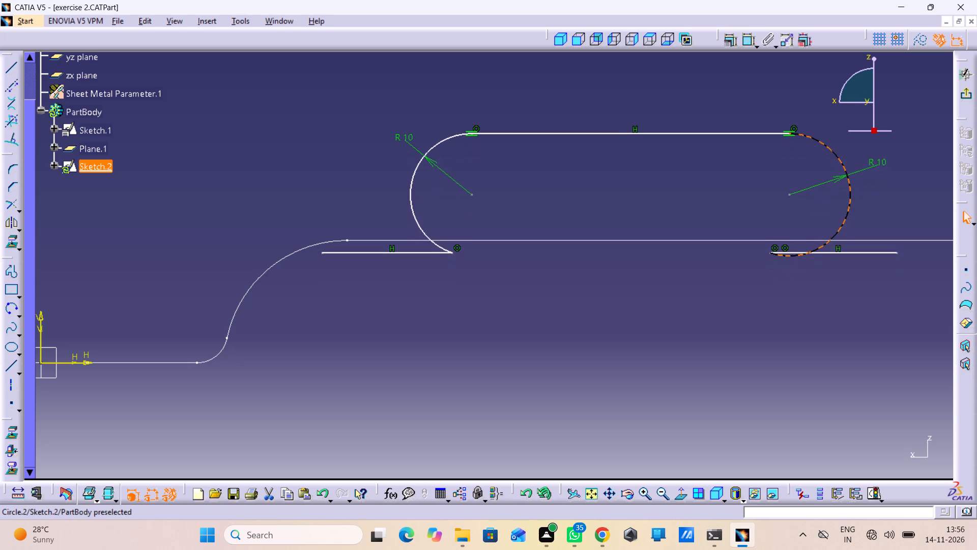
drag(820, 248, 818, 262)
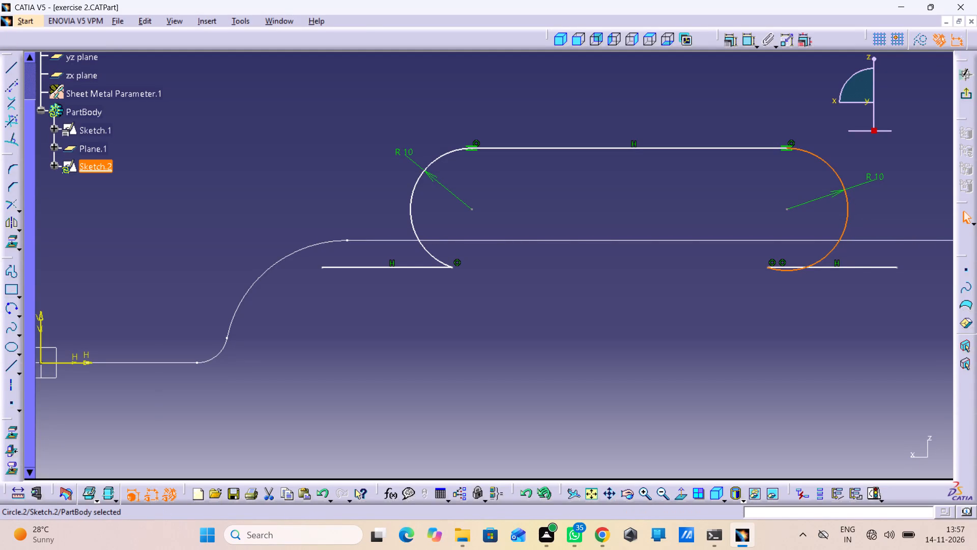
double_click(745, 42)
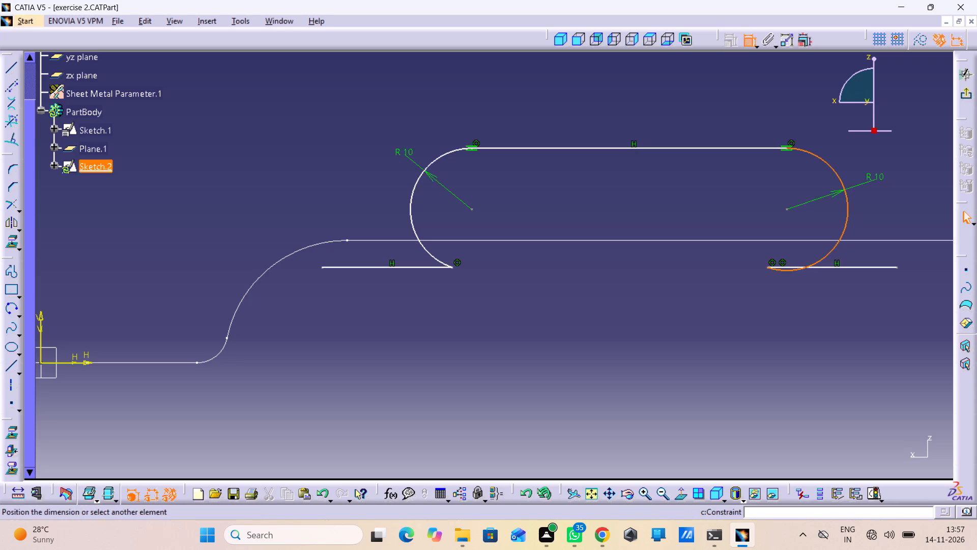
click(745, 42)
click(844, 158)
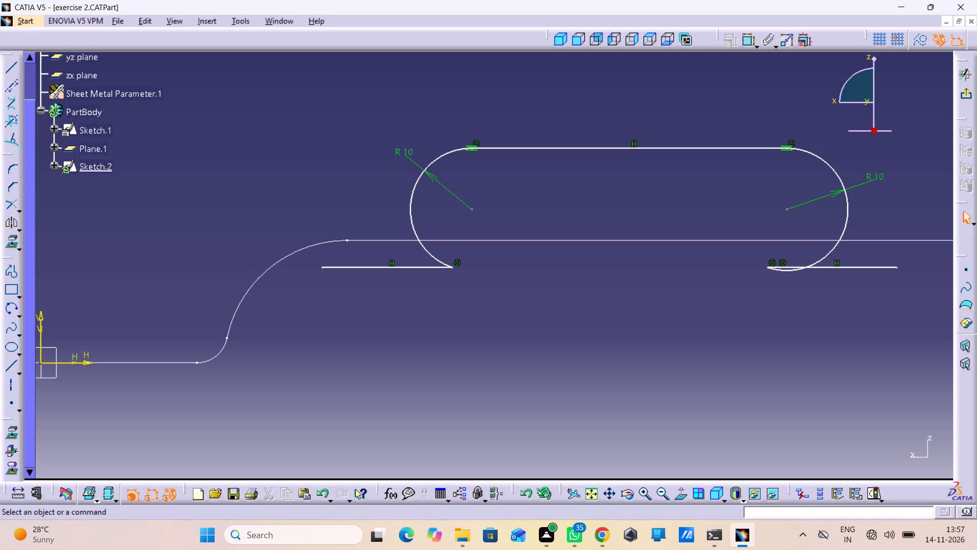
Dimension the length of the far horizontal flange line and set it to 15 mm.
double_click(747, 45)
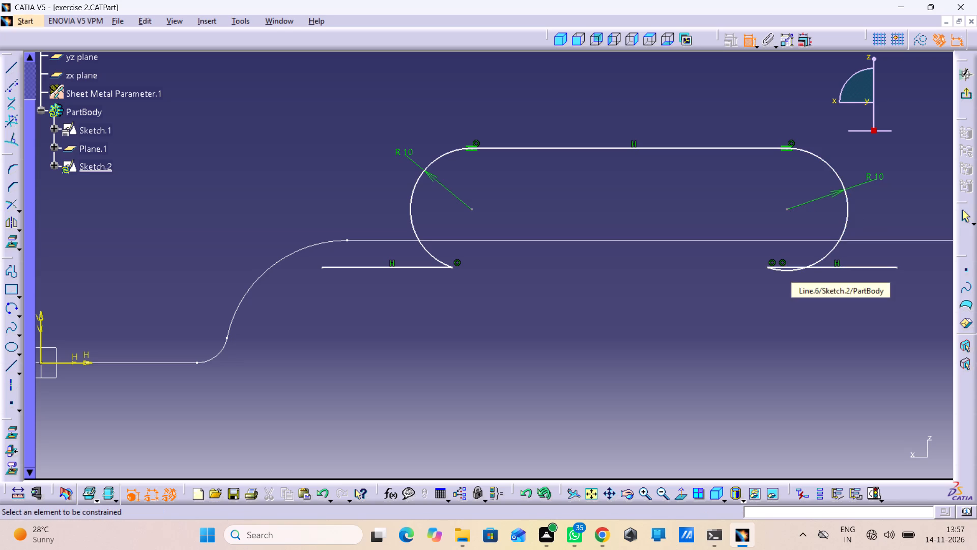
click(839, 265)
click(838, 267)
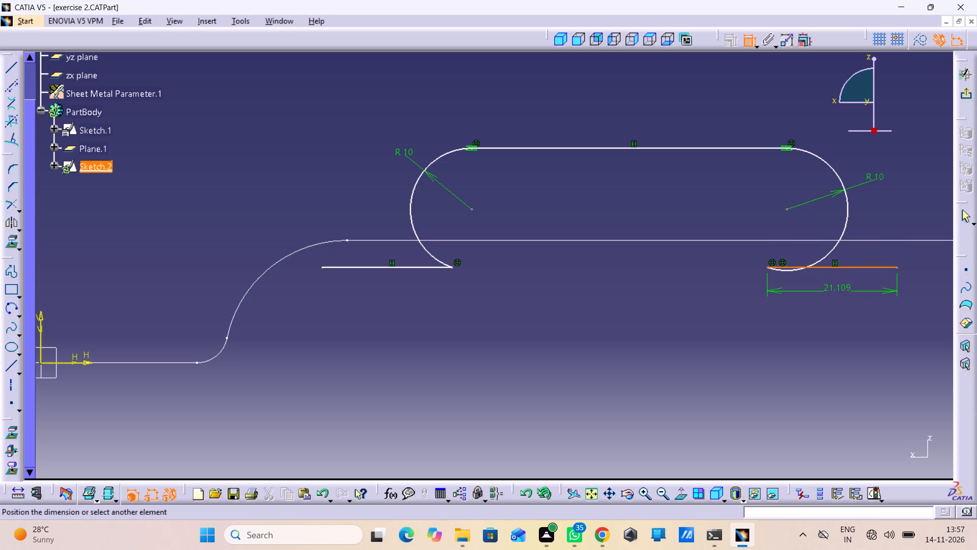
click(834, 296)
click(830, 287)
double_click(832, 289)
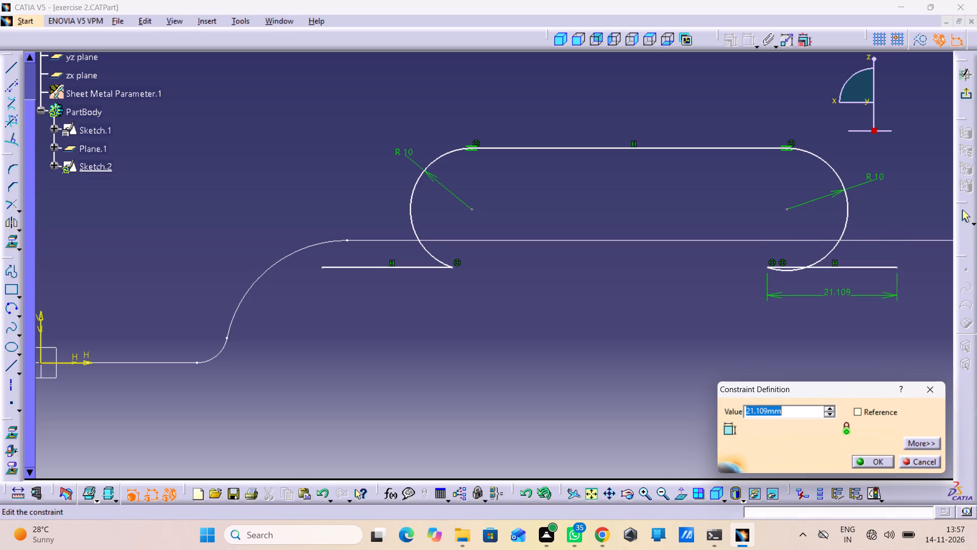
text(15)
key(Return)
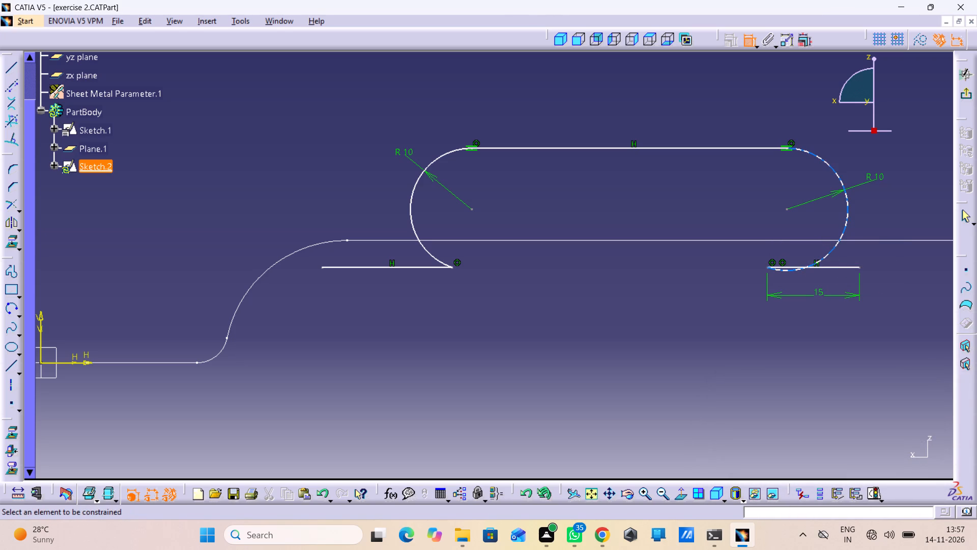
Dimension the length of the near horizontal flange line and set it to 15 mm.
click(404, 268)
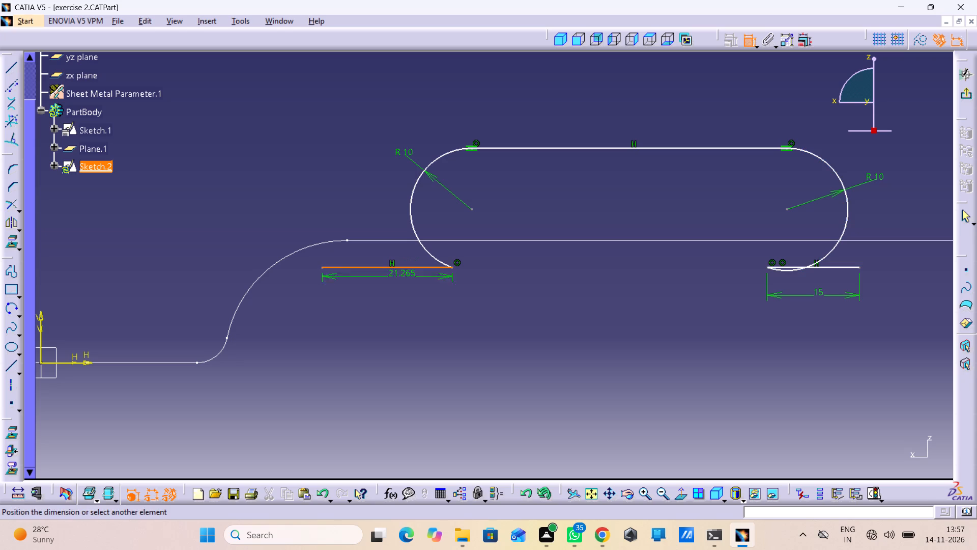
click(398, 291)
click(397, 287)
click(399, 282)
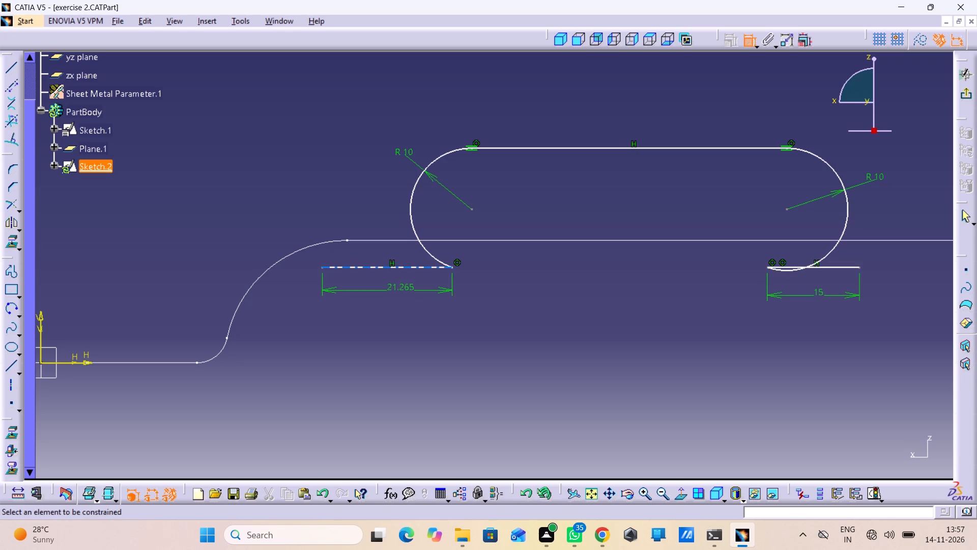
double_click(393, 287)
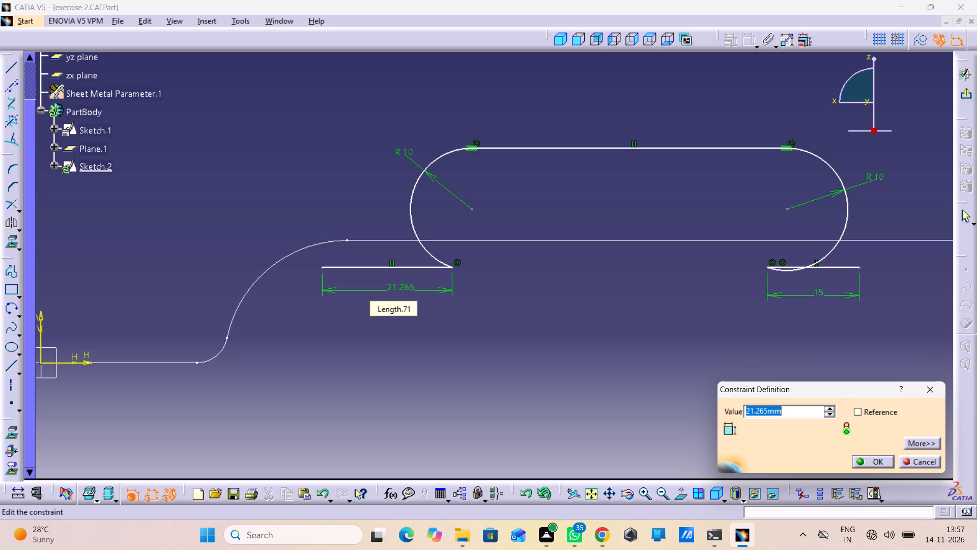
text(15)
key(Return)
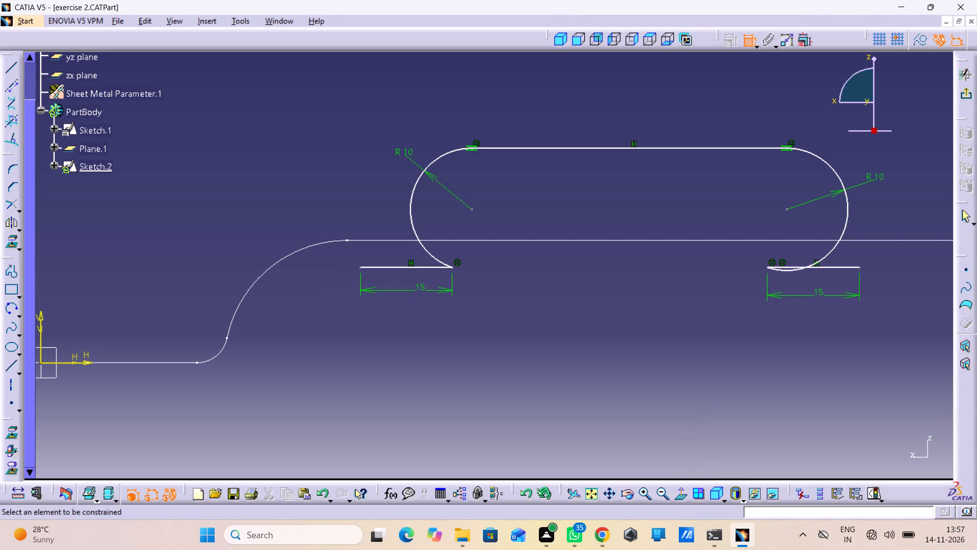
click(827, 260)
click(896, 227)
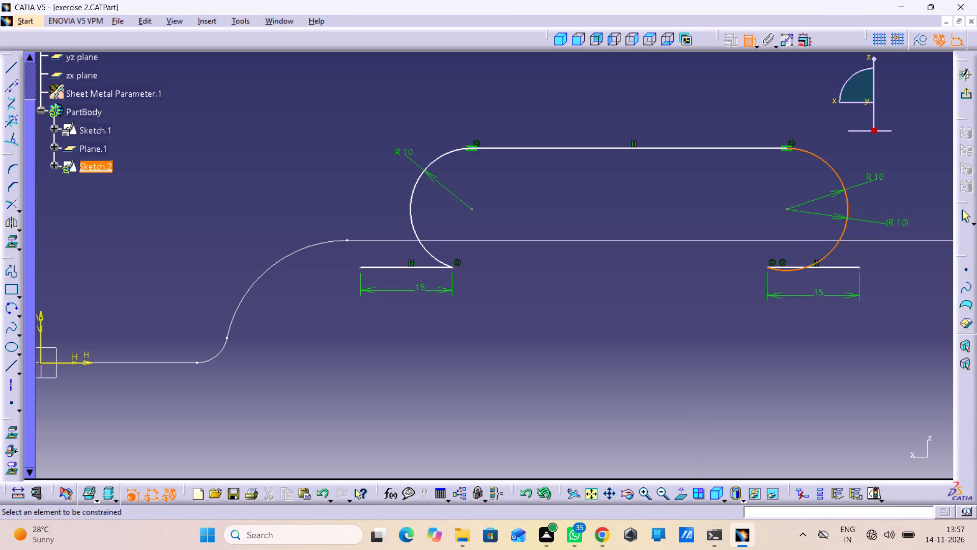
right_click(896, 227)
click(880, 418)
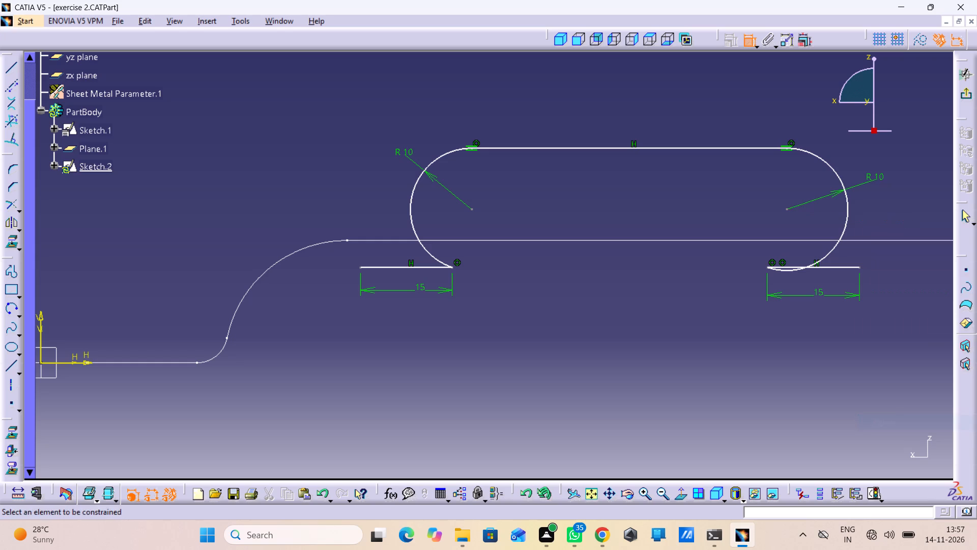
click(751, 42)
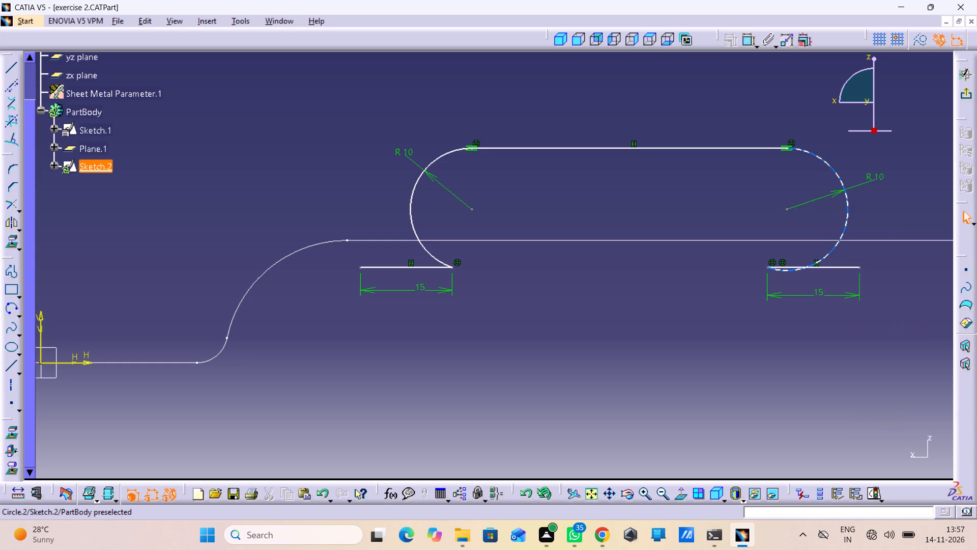
Shift the far arc slightly toward the near arc and delete the far arc from the sketch.
drag(826, 255, 813, 258)
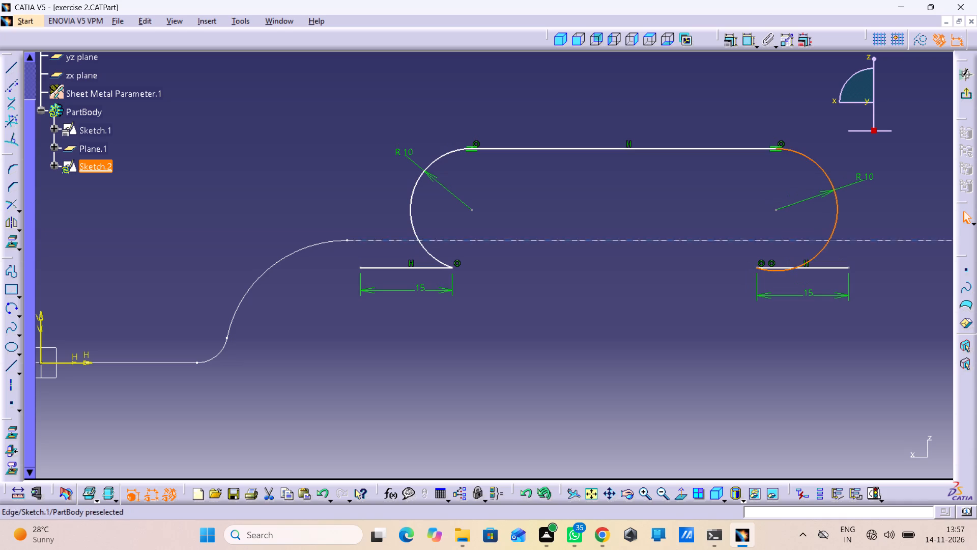
right_click(840, 214)
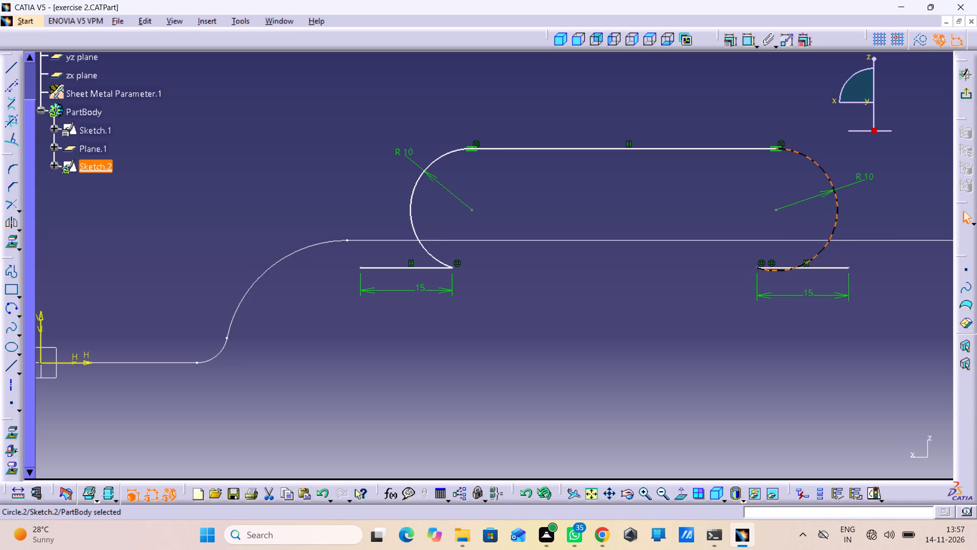
right_click(835, 200)
click(890, 369)
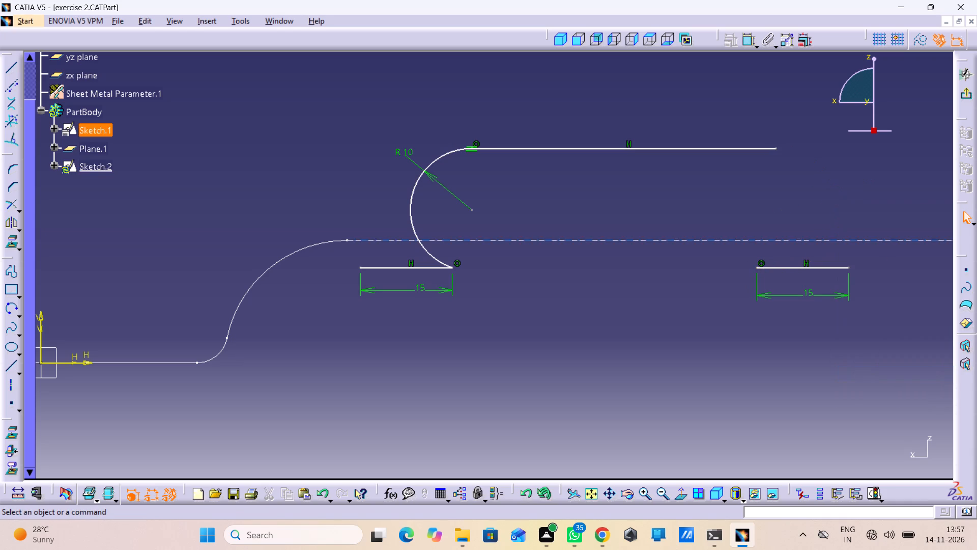
Draw a three-point arc of about 10 mm radius, bulging outward, between the top line's far end and the far flange.
double_click(14, 308)
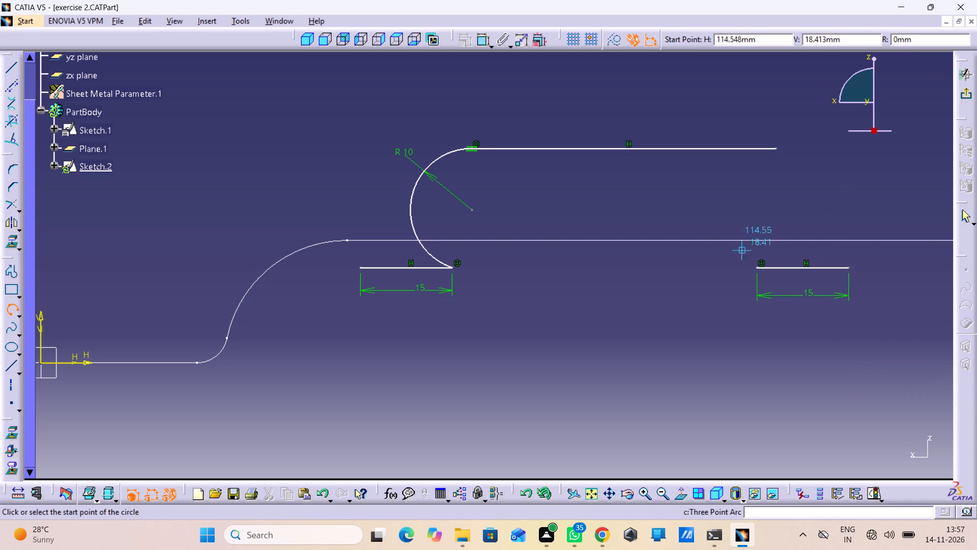
click(800, 141)
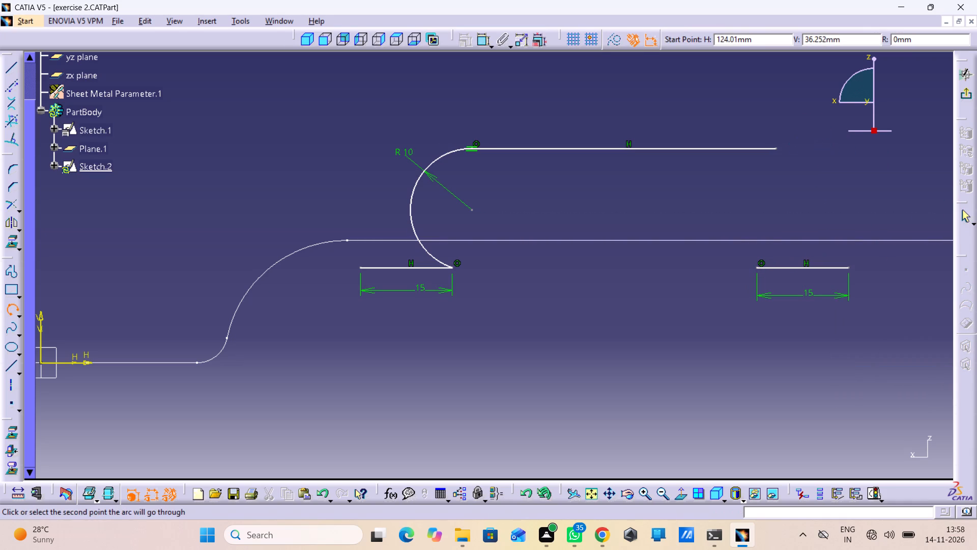
click(820, 191)
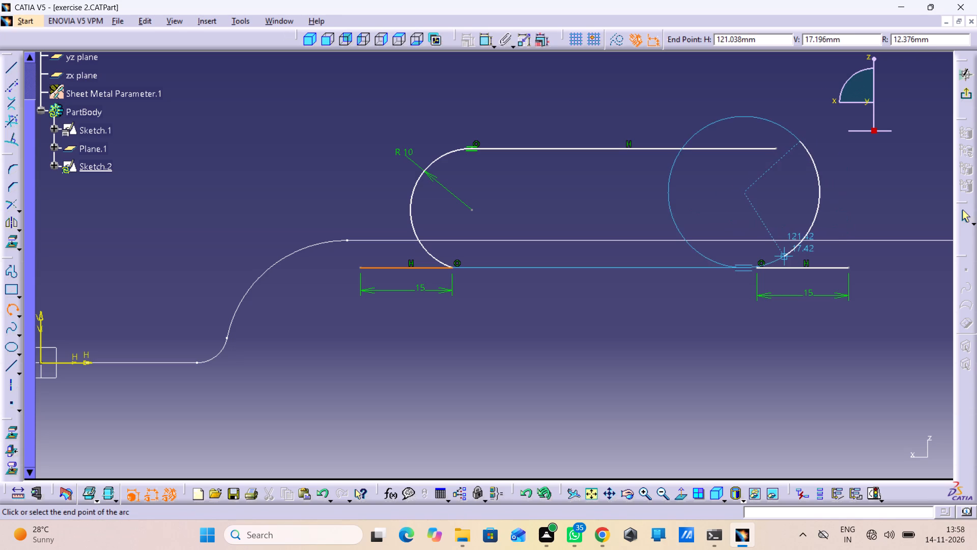
click(751, 252)
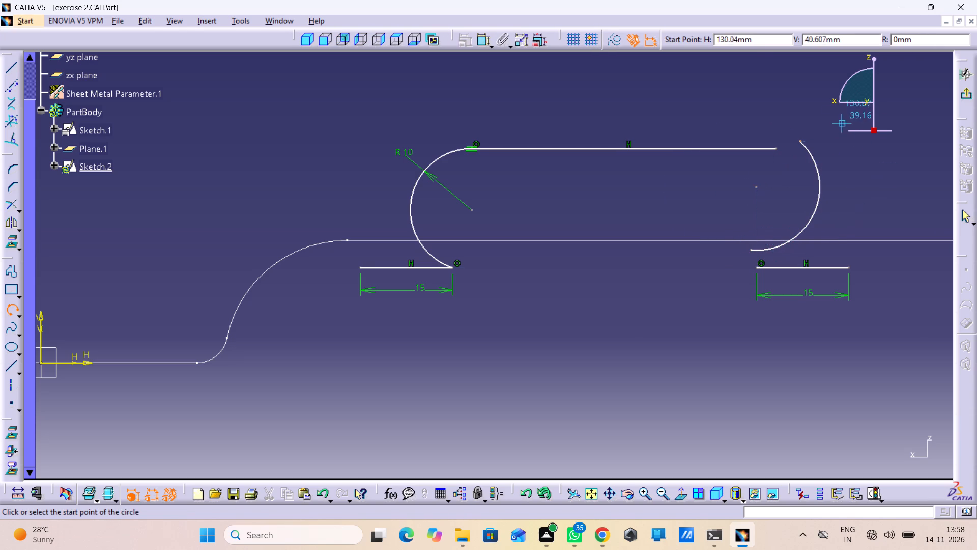
Apply a coincidence constraint between the new arc's lower endpoint and the inner end of the far flange.
click(482, 45)
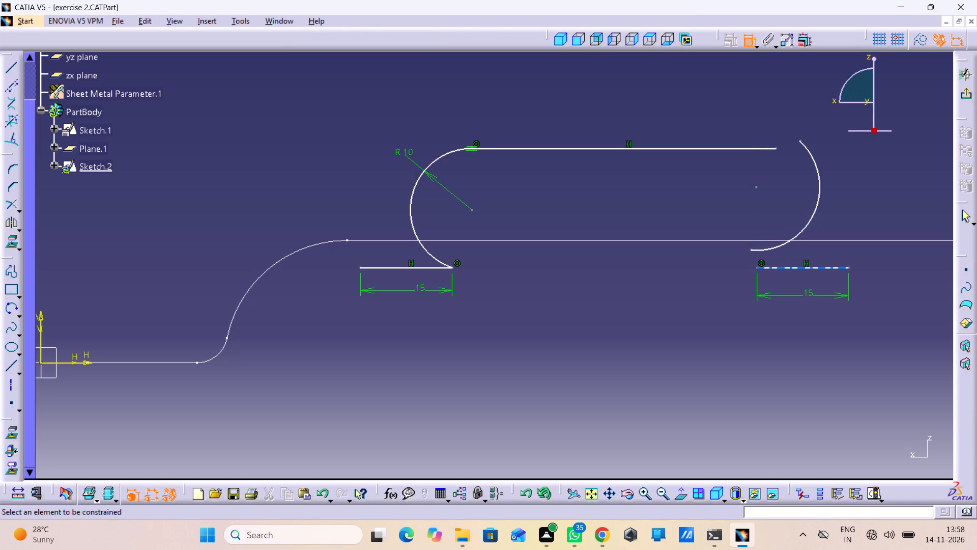
click(749, 42)
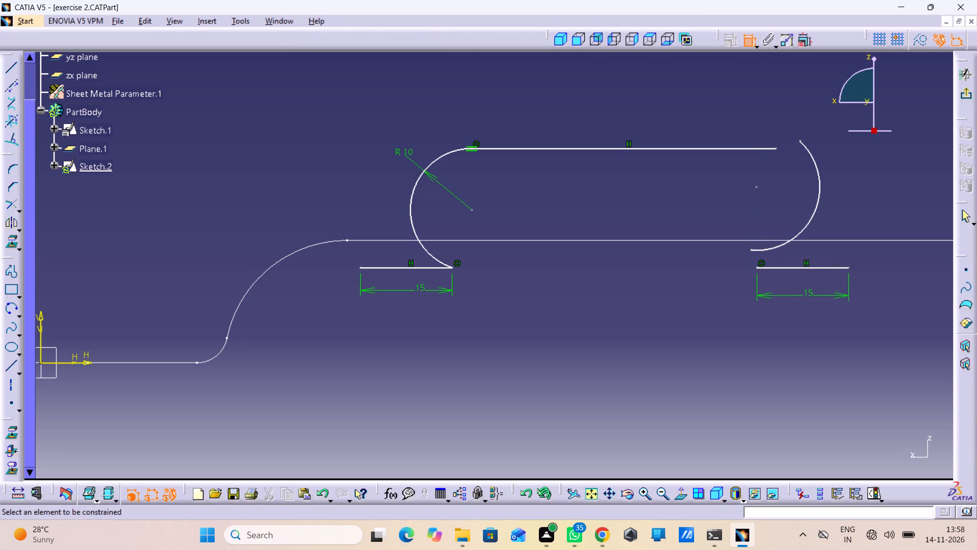
click(749, 42)
click(748, 43)
double_click(748, 43)
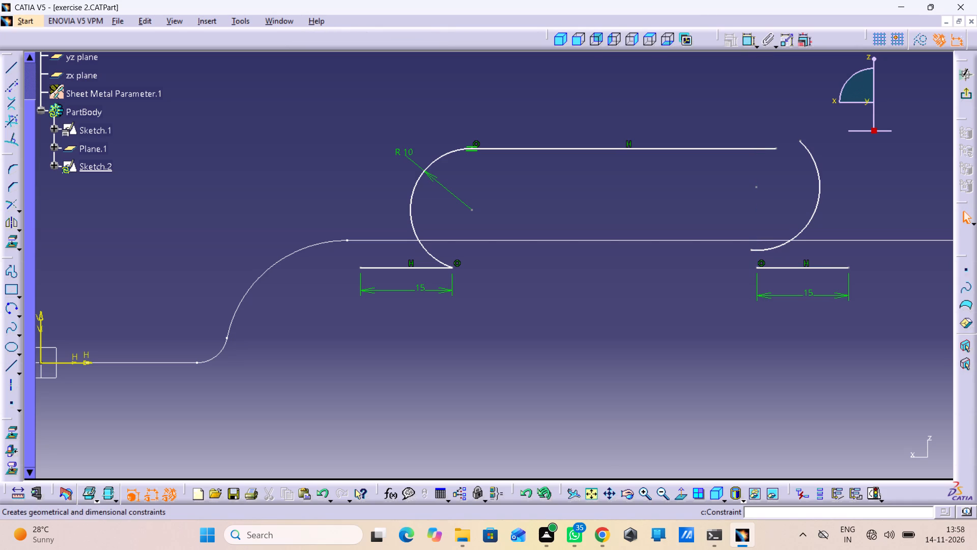
double_click(750, 45)
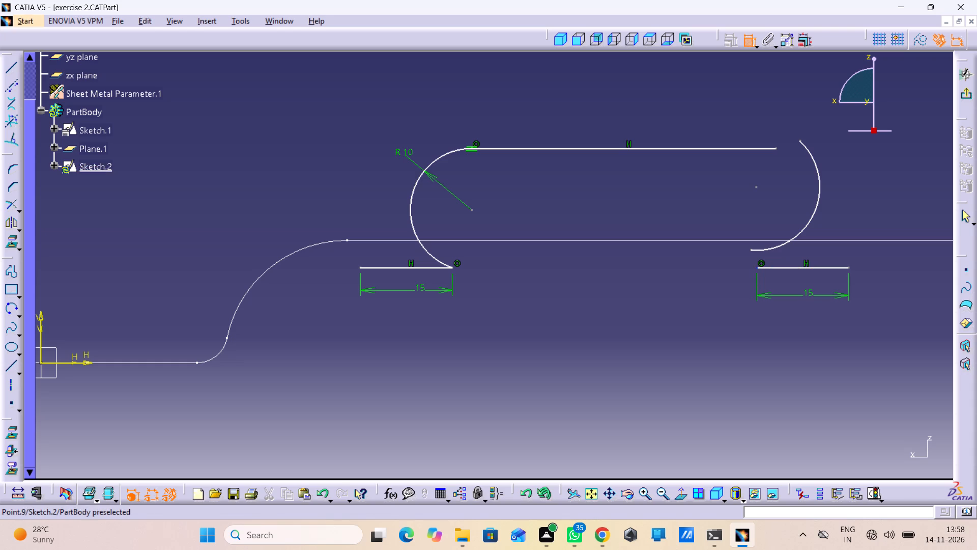
click(756, 268)
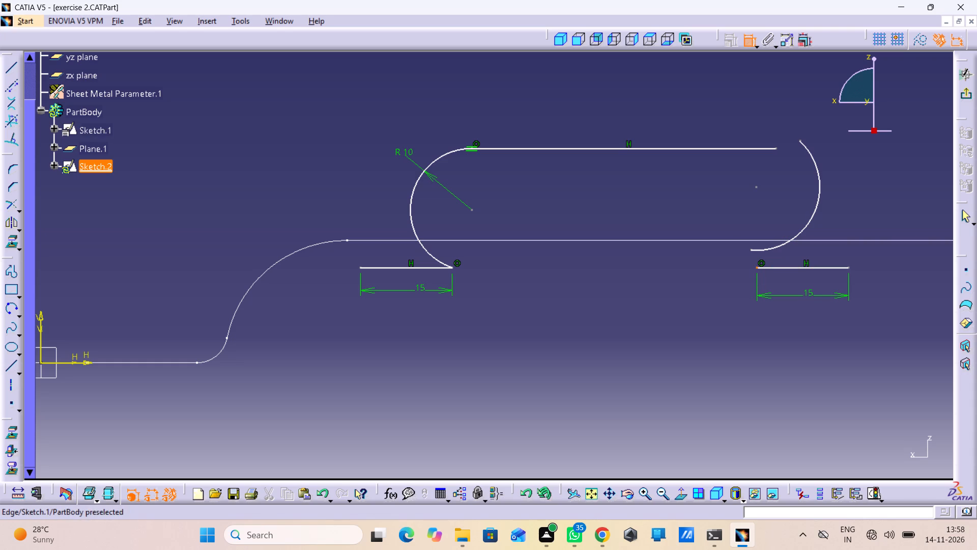
click(750, 251)
right_click(714, 286)
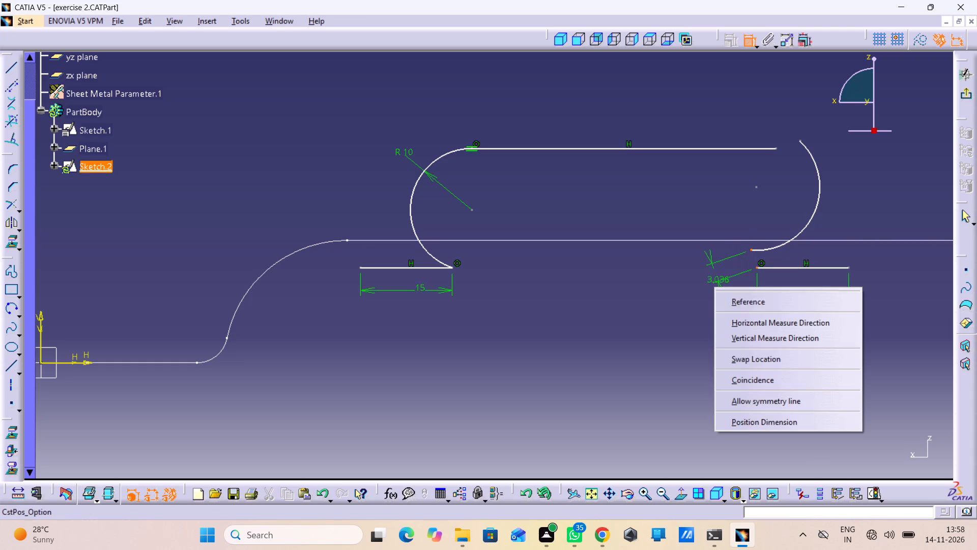
click(760, 381)
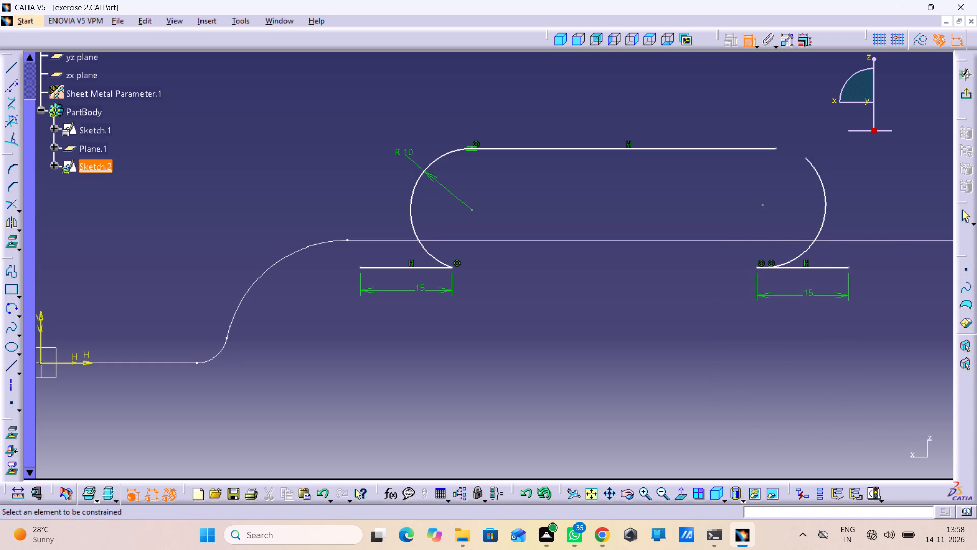
Apply a coincidence constraint between the new arc's upper endpoint and the far end of the top line.
click(805, 159)
click(776, 148)
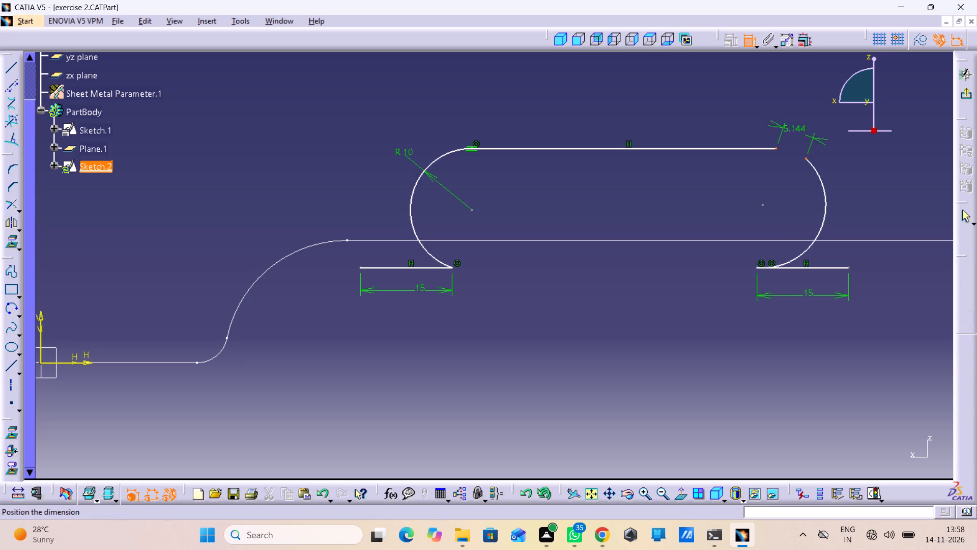
right_click(808, 121)
click(852, 211)
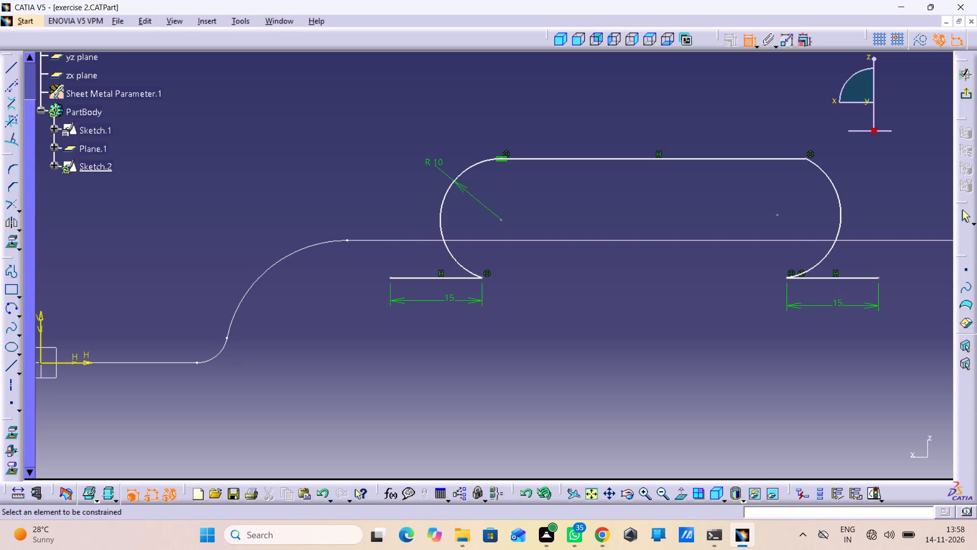
Dimension the length of the top horizontal line and set it to 50 mm.
click(658, 156)
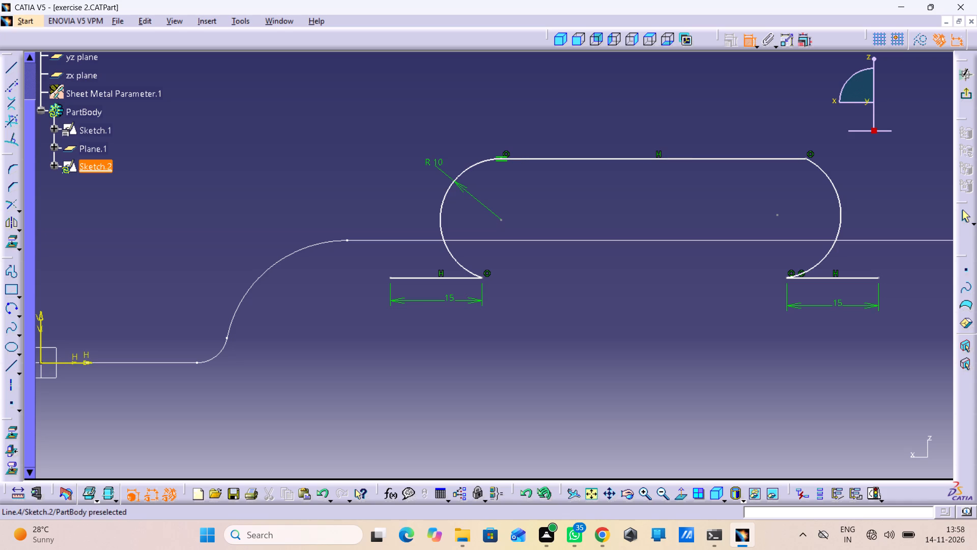
click(678, 159)
click(671, 126)
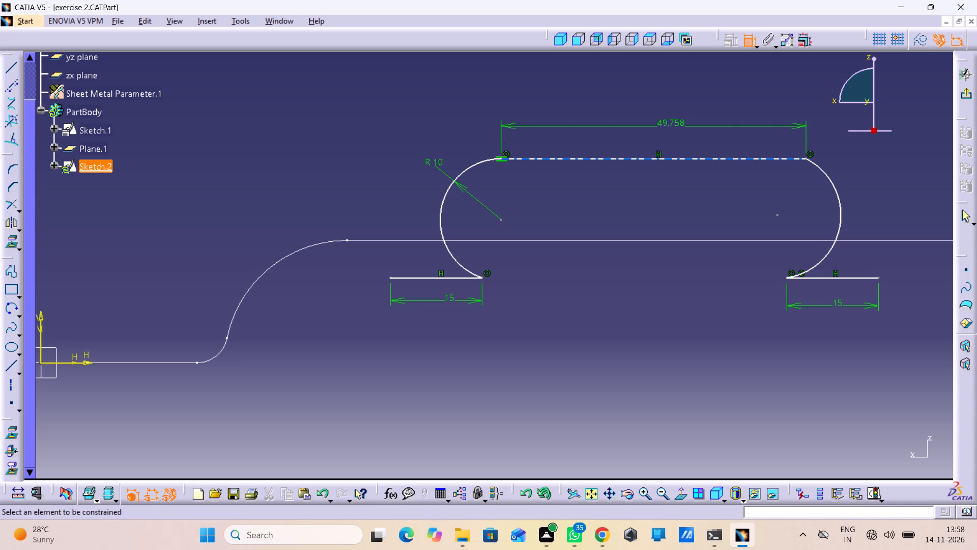
double_click(672, 118)
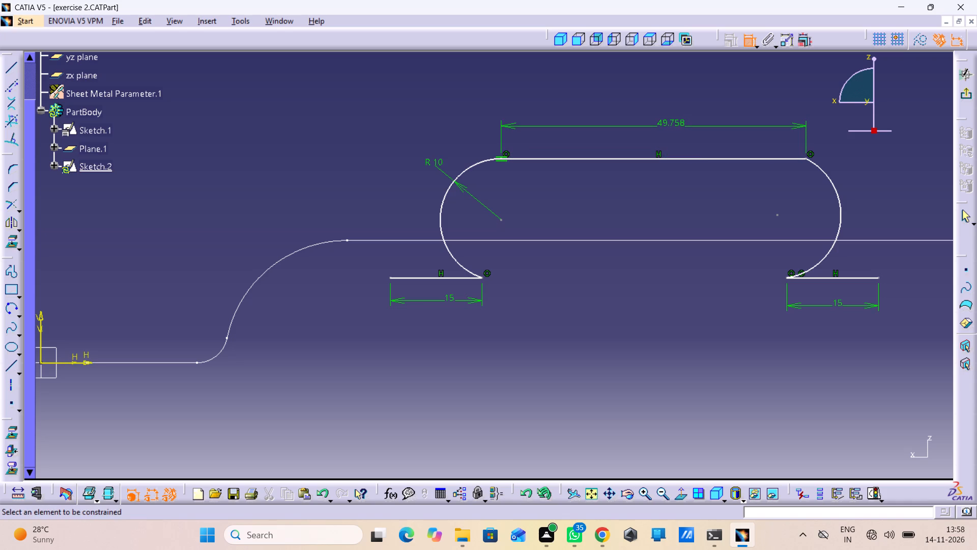
key(2)
key(0)
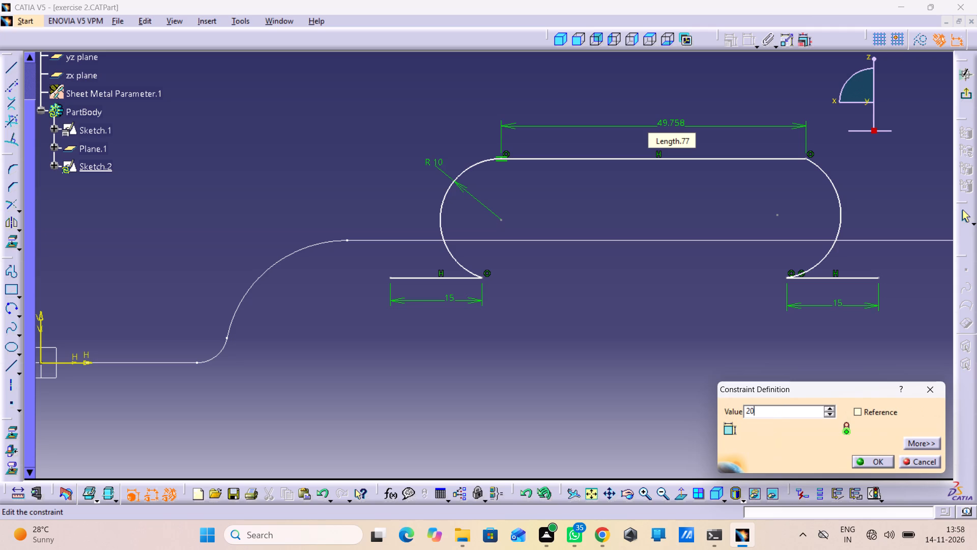
key(BackSpace)
key(BackSpace)
text(50)
key(Return)
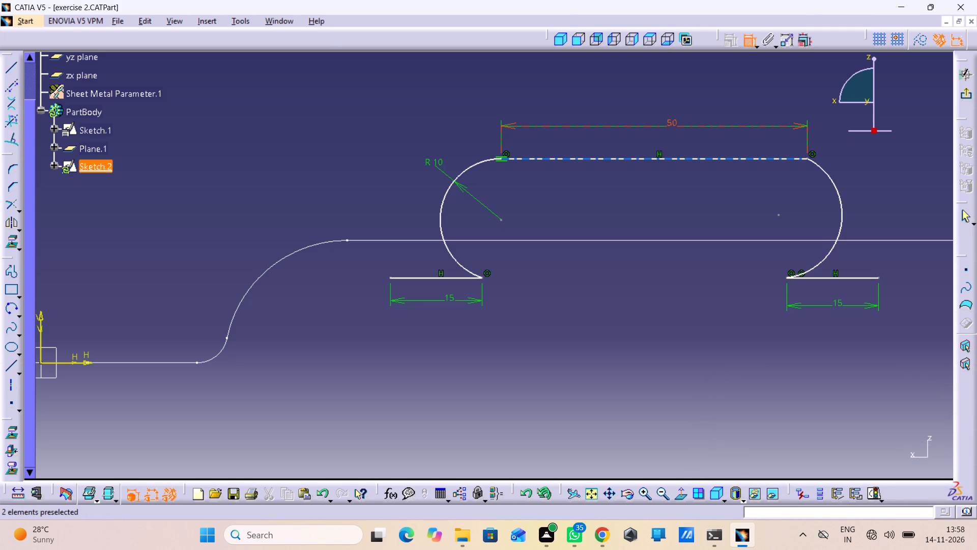
Apply a tangency constraint between the new far arc and the top line.
click(813, 164)
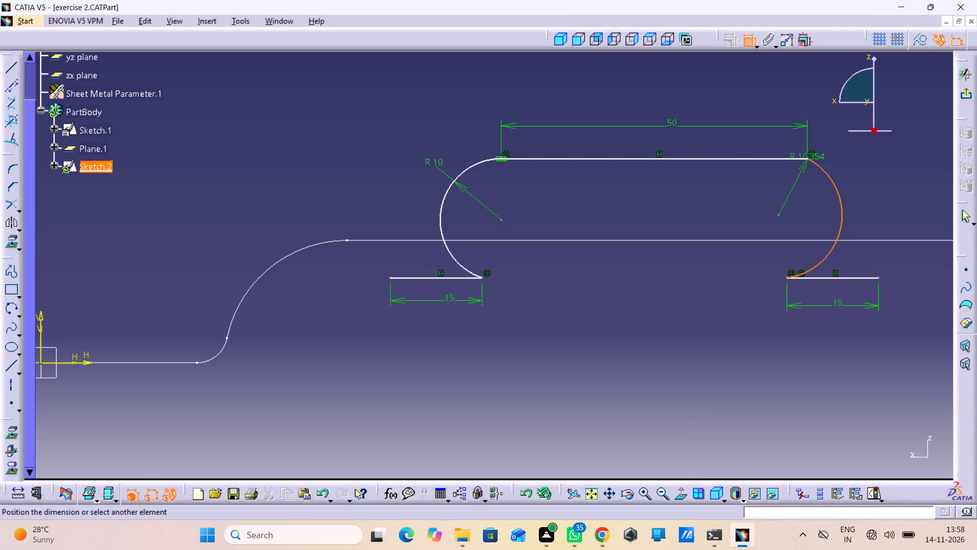
click(791, 157)
right_click(836, 140)
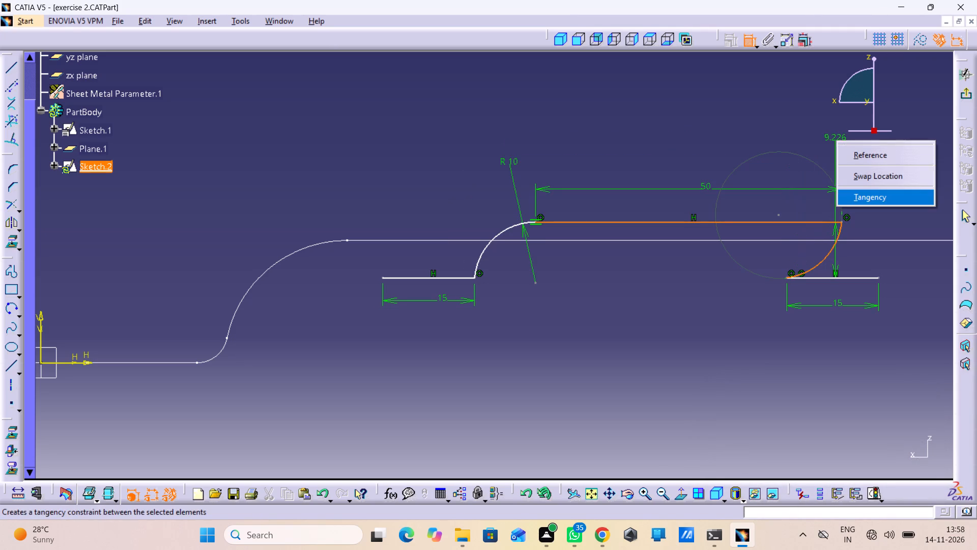
click(877, 195)
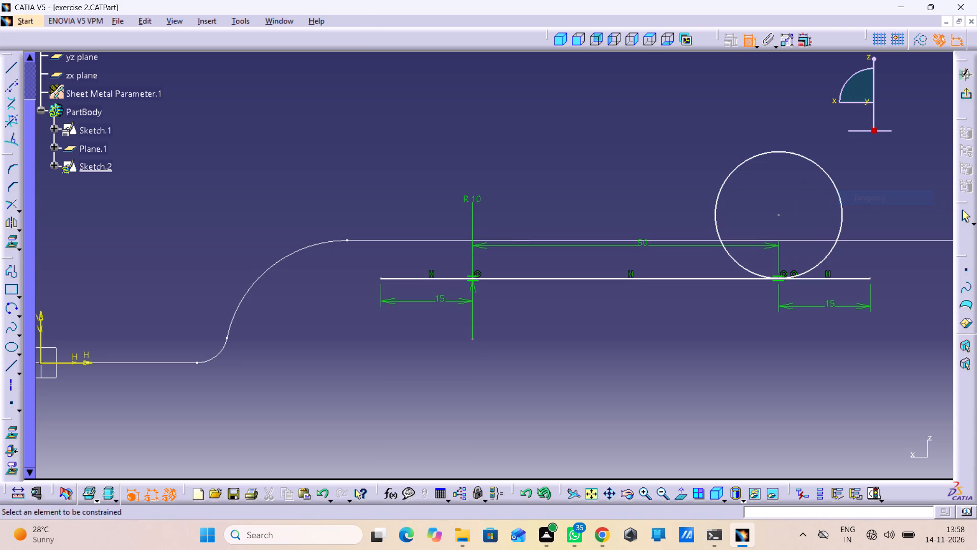
Undo the far arc's tangency with the top line and the last change to the top line's length.
key(ctrl+z)
click(752, 41)
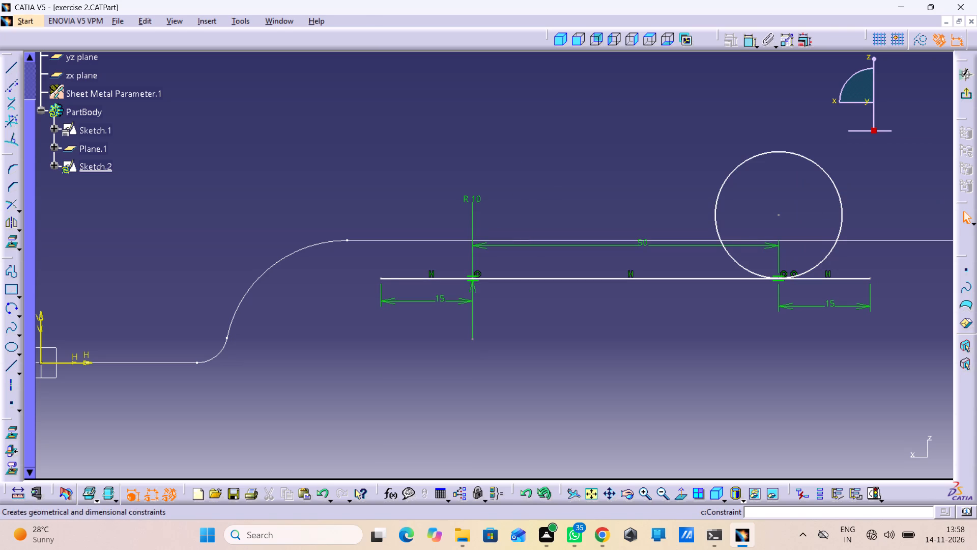
key(ctrl+z)
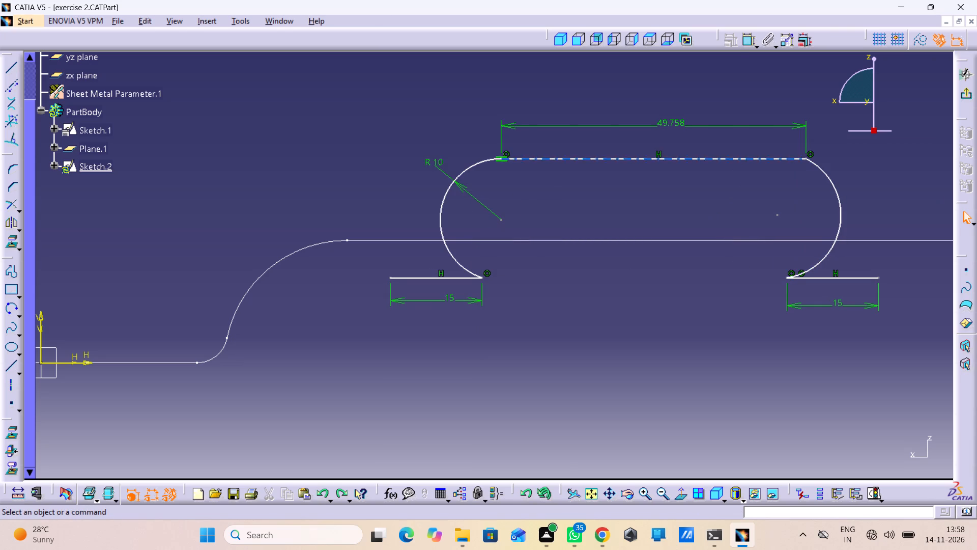
Set the top horizontal line's length to 50 mm.
click(674, 120)
double_click(674, 120)
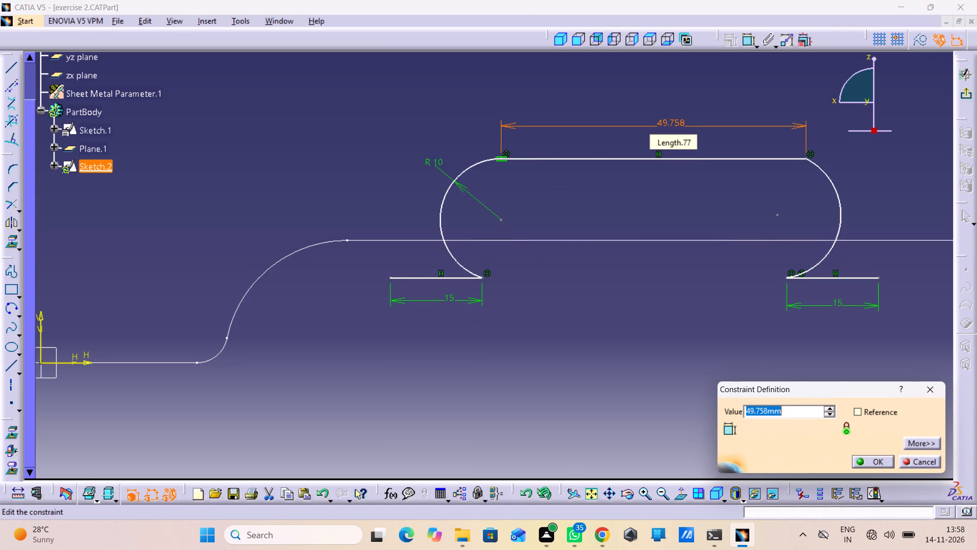
text(50)
key(Return)
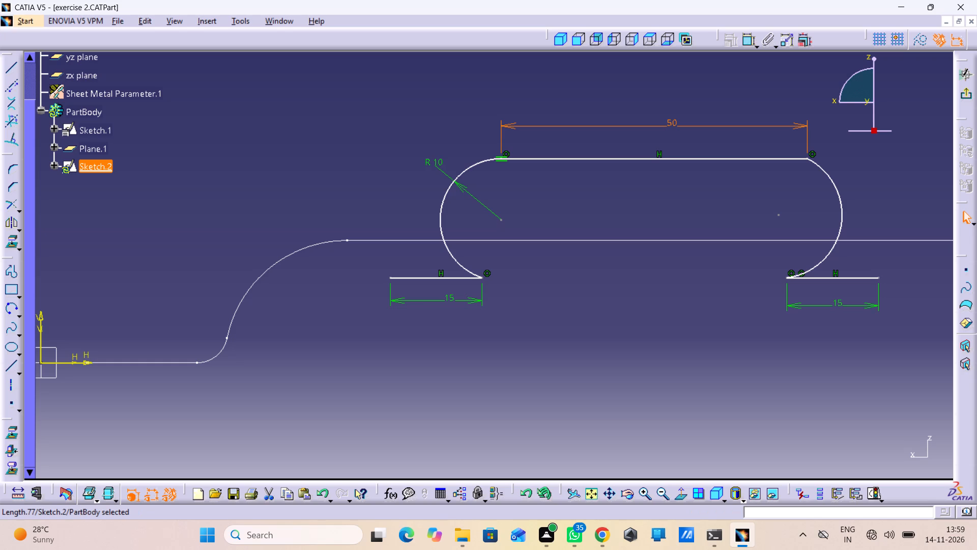
Apply a tangency constraint between the far arc and the top horizontal line.
double_click(747, 39)
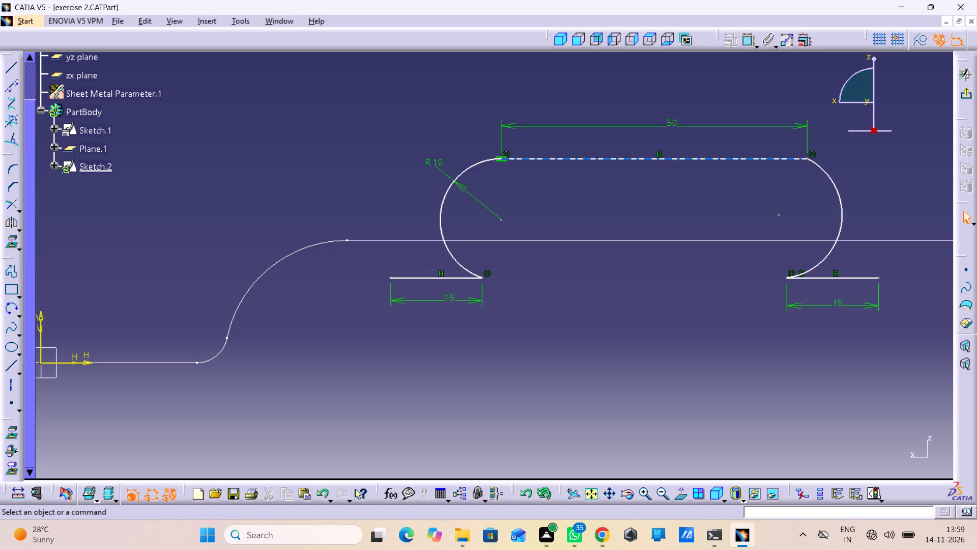
click(792, 158)
click(821, 170)
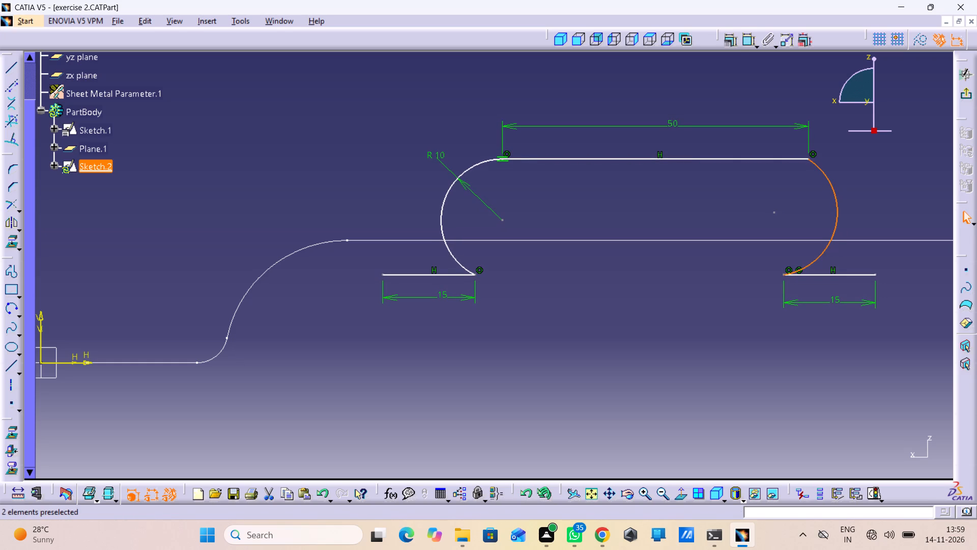
double_click(744, 45)
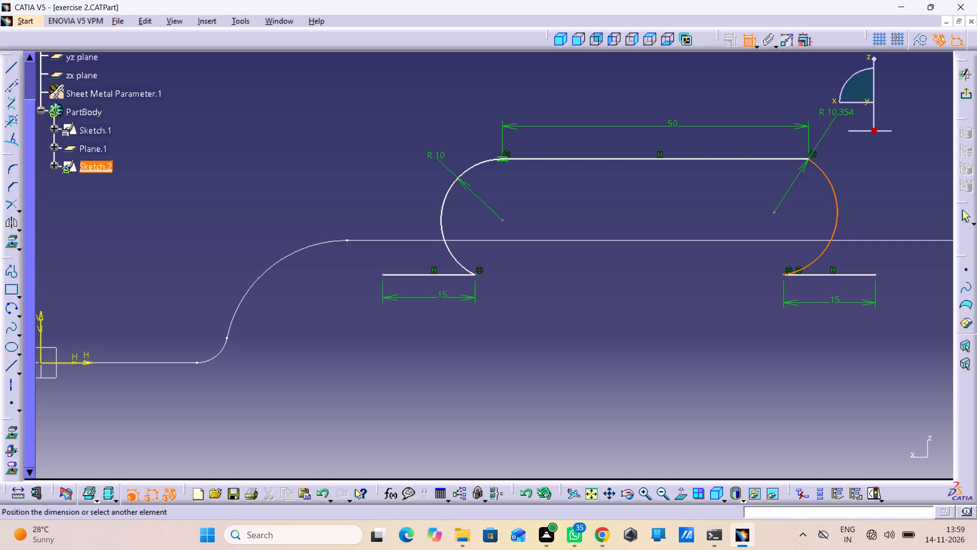
click(781, 159)
right_click(831, 137)
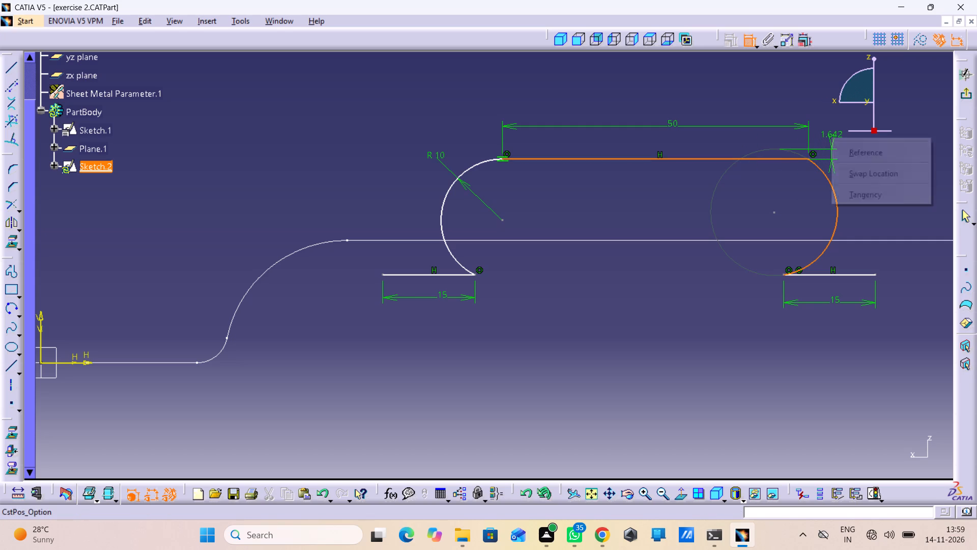
click(850, 188)
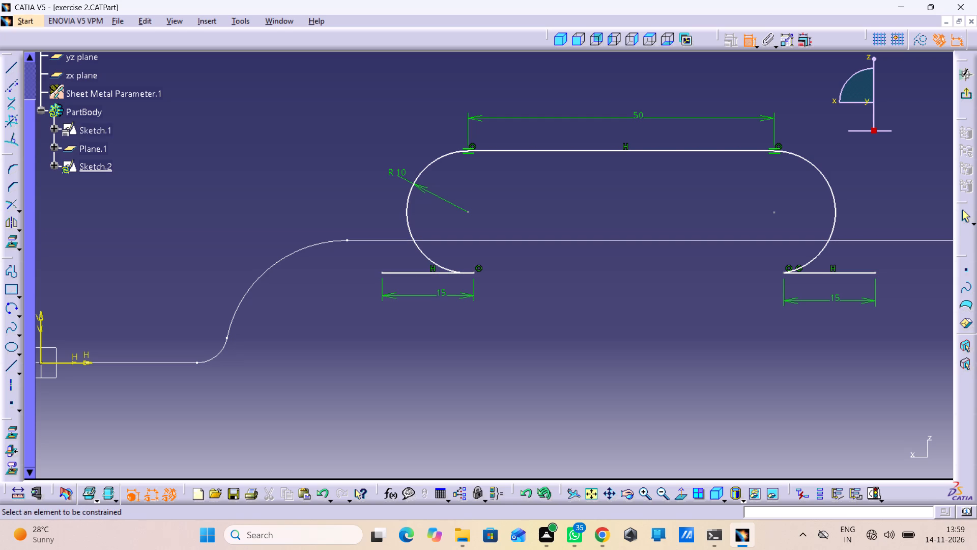
Delete the R 10 arc connecting the near flange to the top line.
click(744, 41)
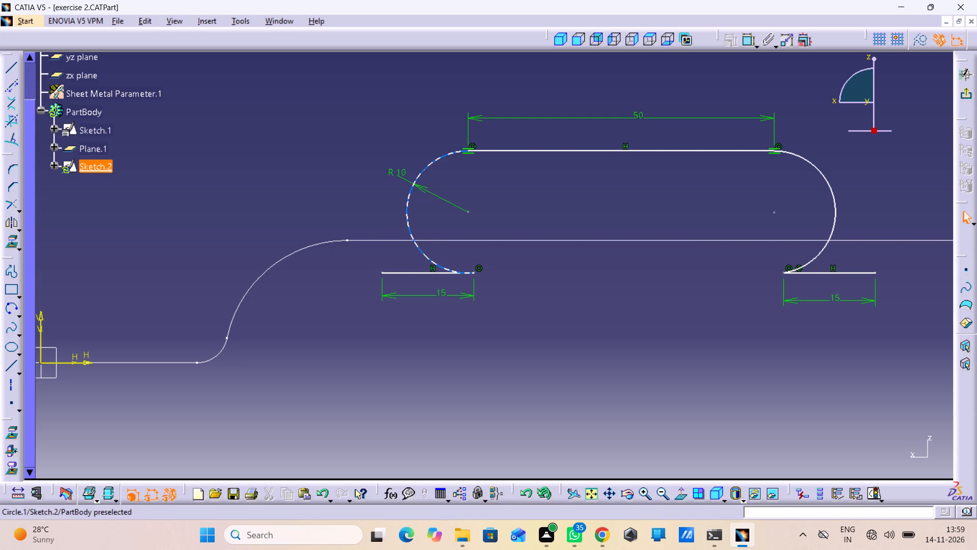
drag(442, 274, 465, 273)
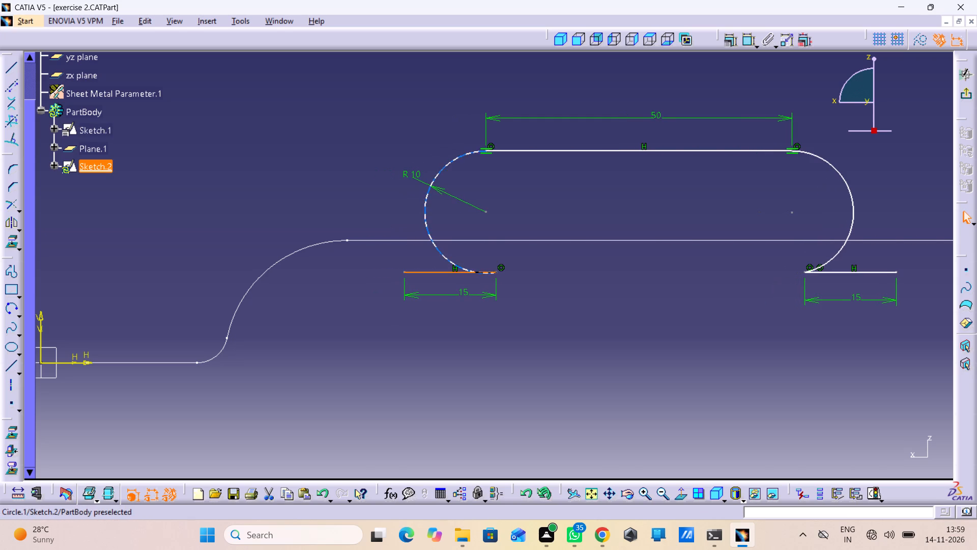
middle_drag(488, 275, 494, 101)
right_click(488, 275)
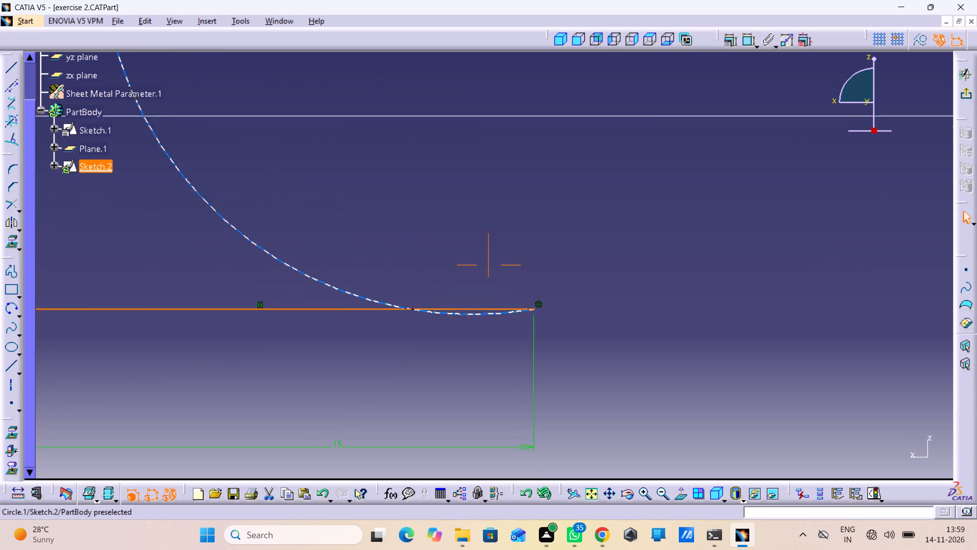
middle_drag(494, 101, 494, 97)
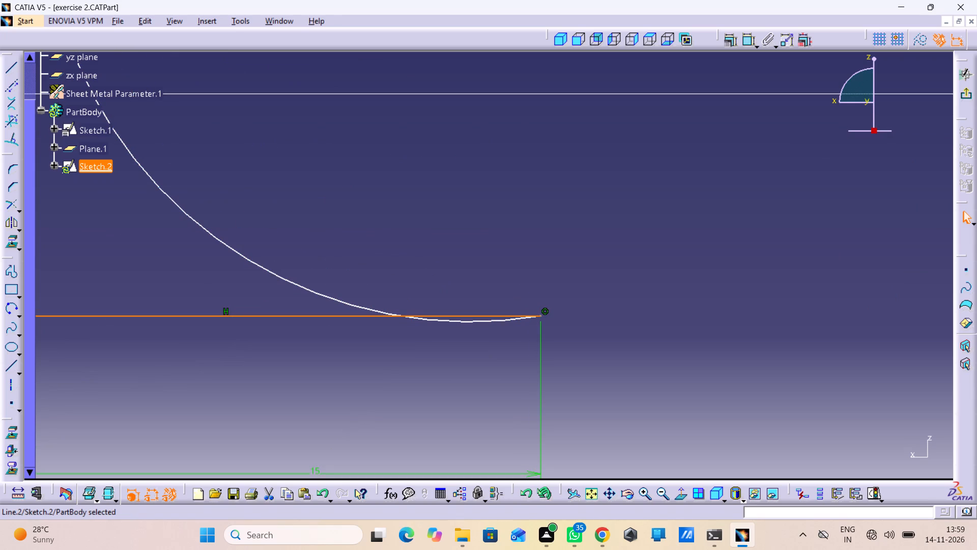
right_click(350, 303)
click(350, 303)
right_click(350, 303)
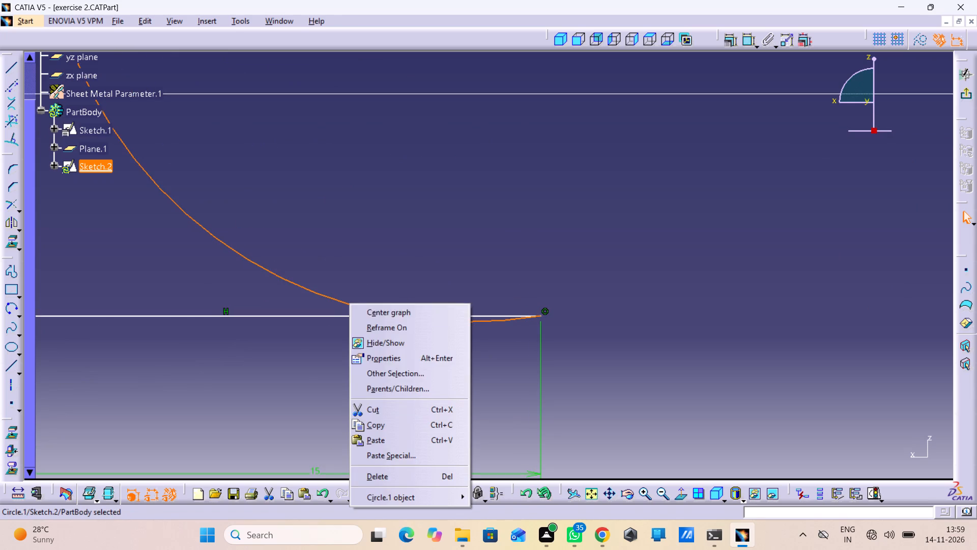
click(405, 474)
middle_drag(480, 245, 549, 420)
right_click(480, 245)
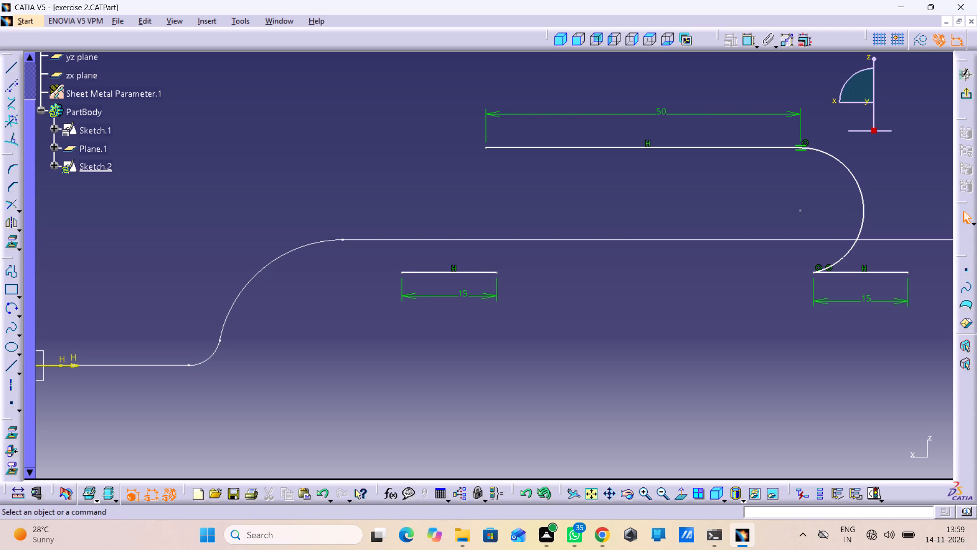
Draw a three-point arc of about 34 mm radius from beside the top line's free end down to just above the near flange.
click(8, 308)
click(8, 308)
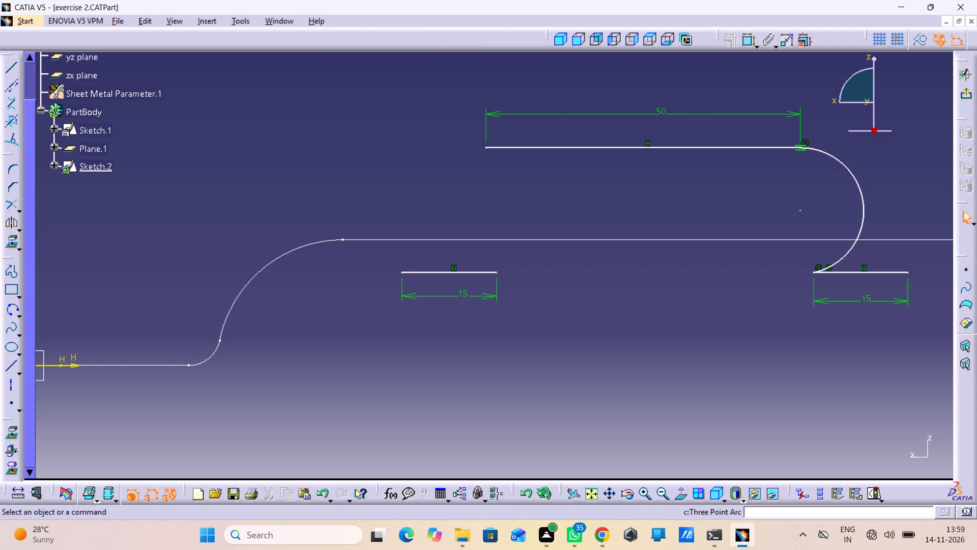
click(8, 308)
click(8, 308)
double_click(7, 309)
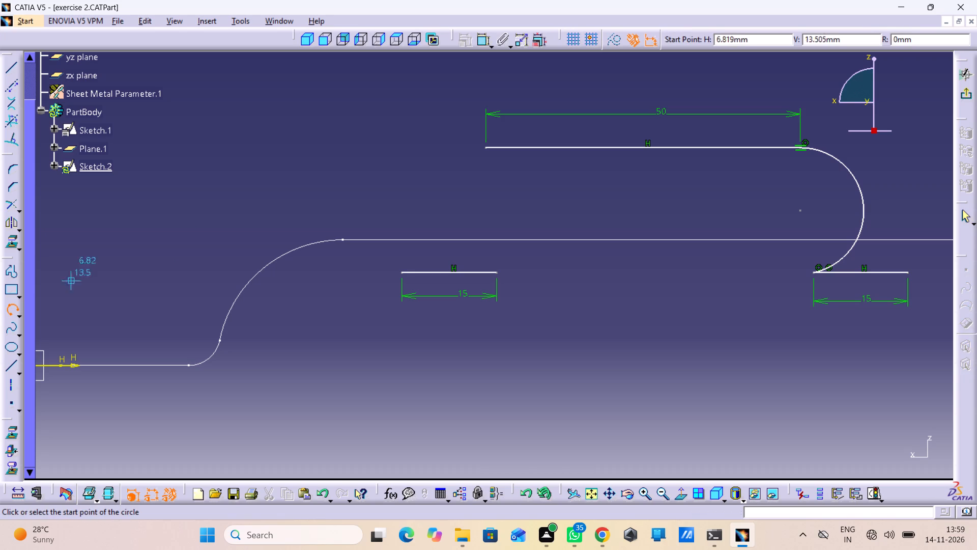
click(469, 135)
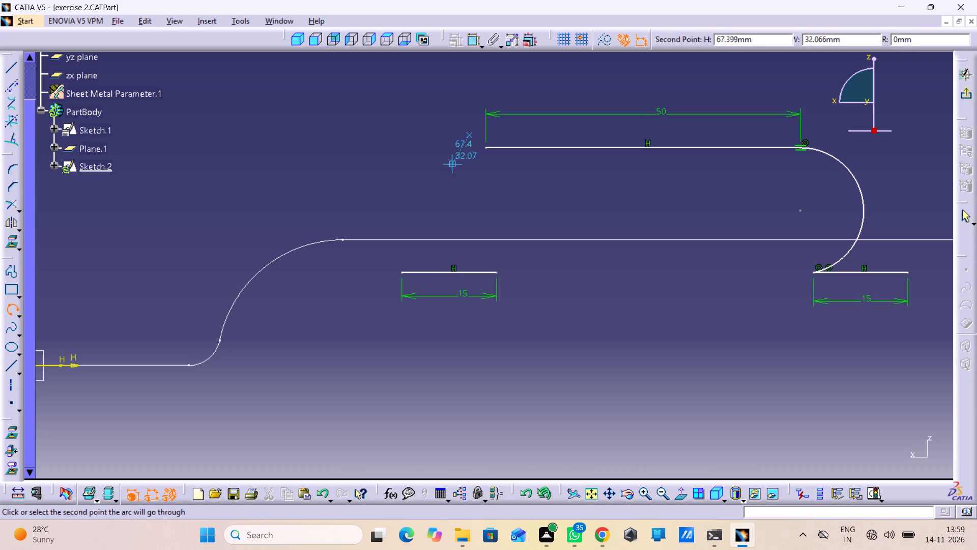
click(439, 195)
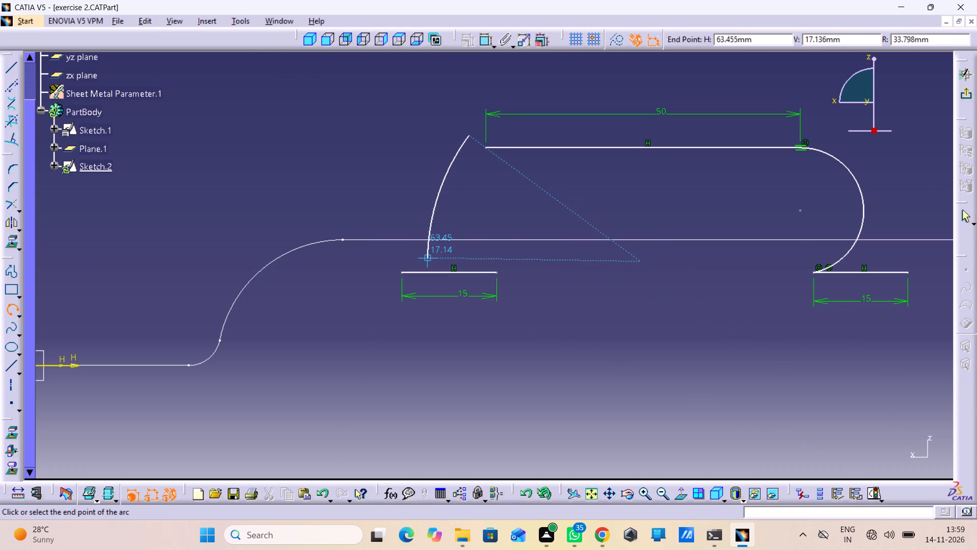
click(427, 259)
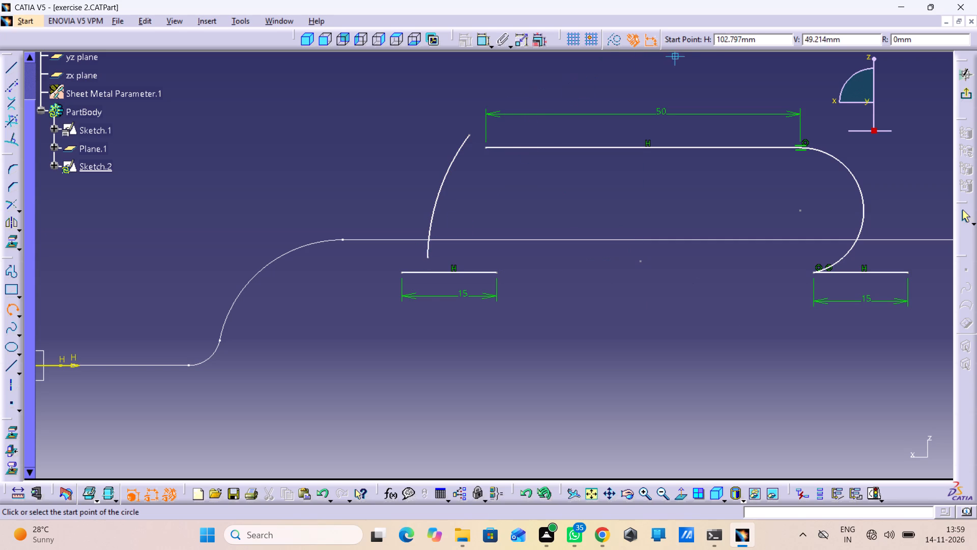
Apply a coincidence constraint between the new arc's lower endpoint and the outer end of the near 15 mm flange.
double_click(485, 43)
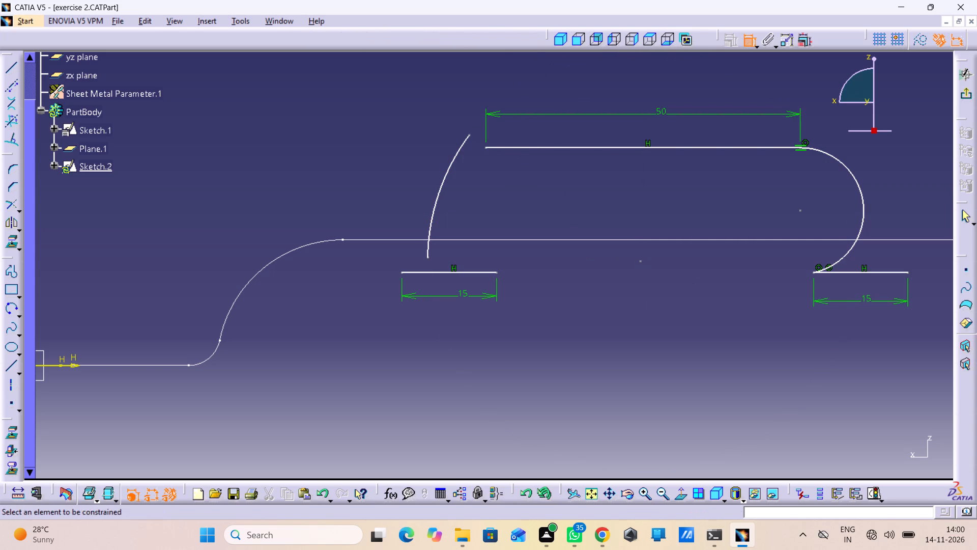
click(426, 258)
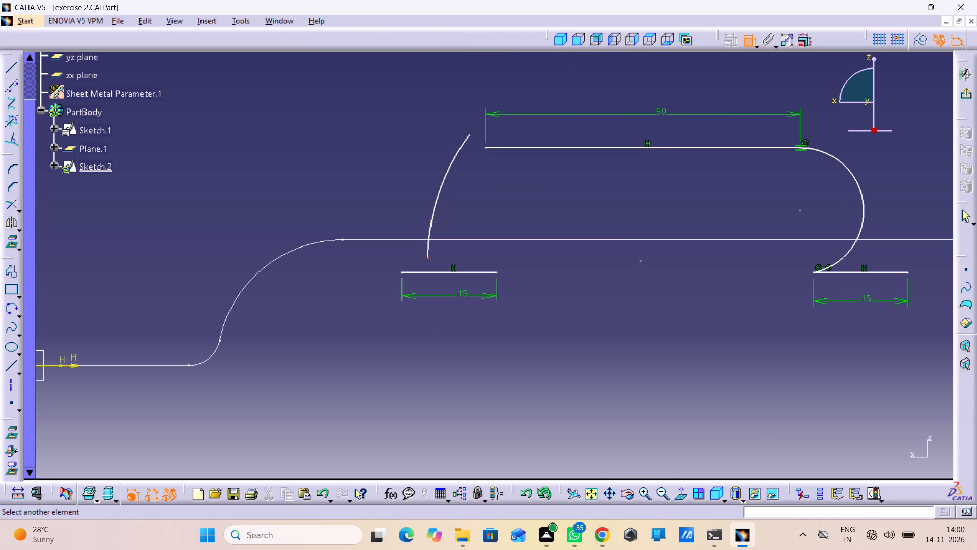
click(401, 272)
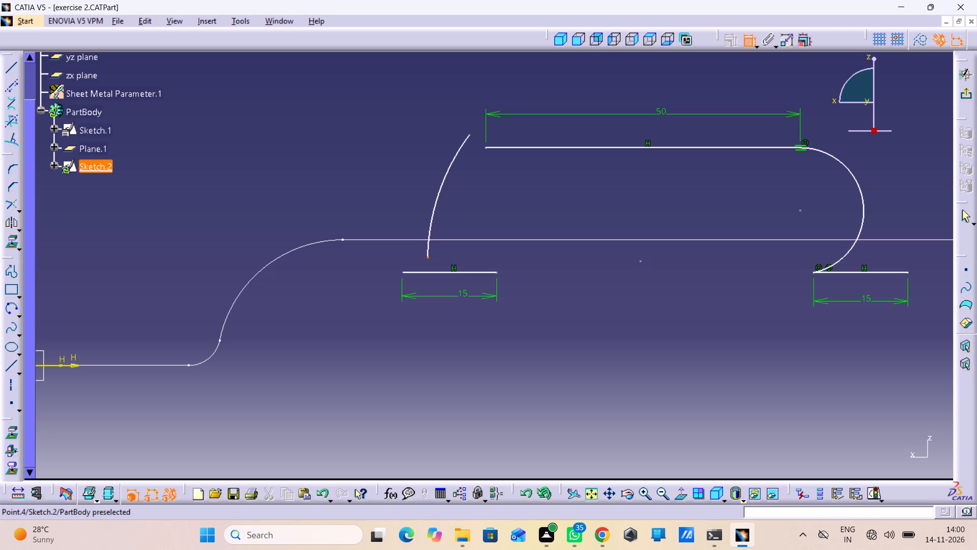
click(400, 273)
right_click(376, 266)
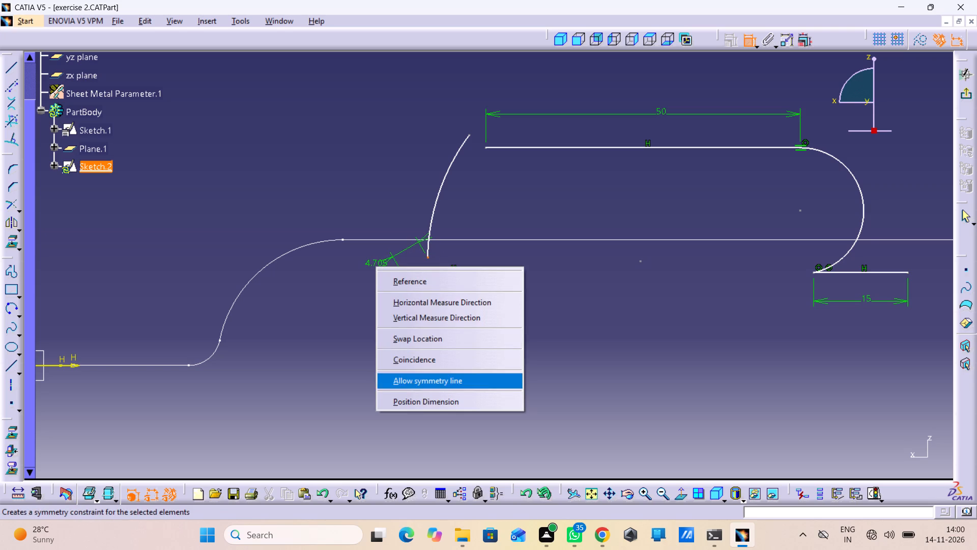
click(419, 365)
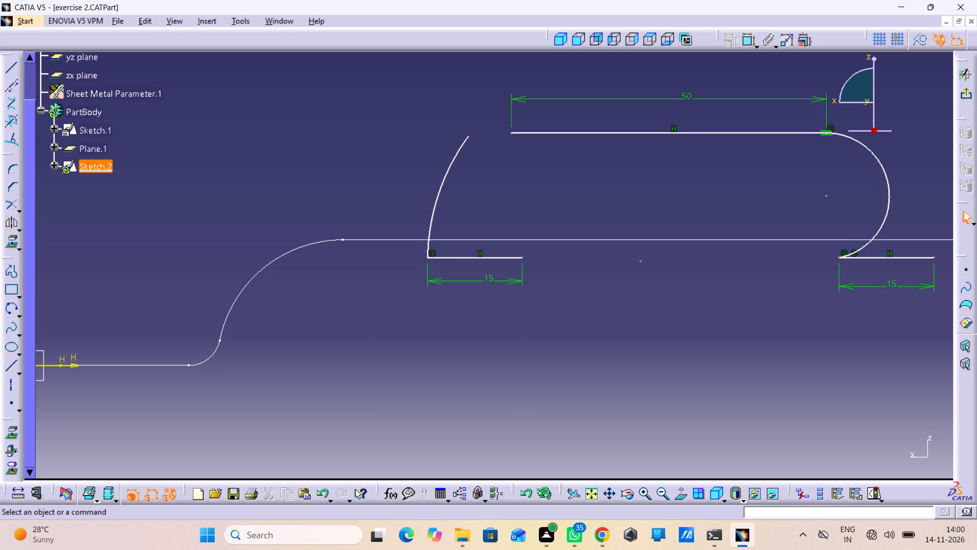
Apply a coincidence constraint between the new arc's upper endpoint and the near end of the top line.
click(470, 134)
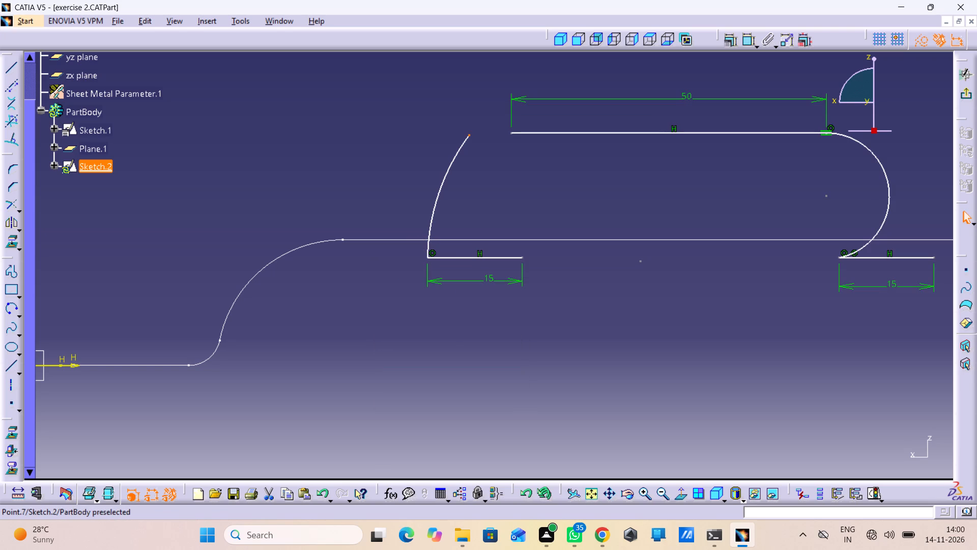
click(512, 133)
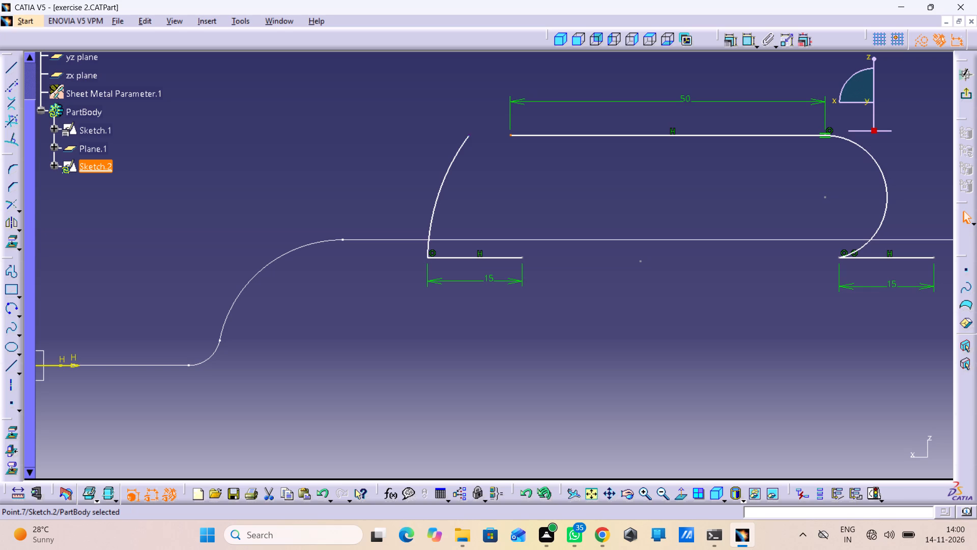
click(744, 41)
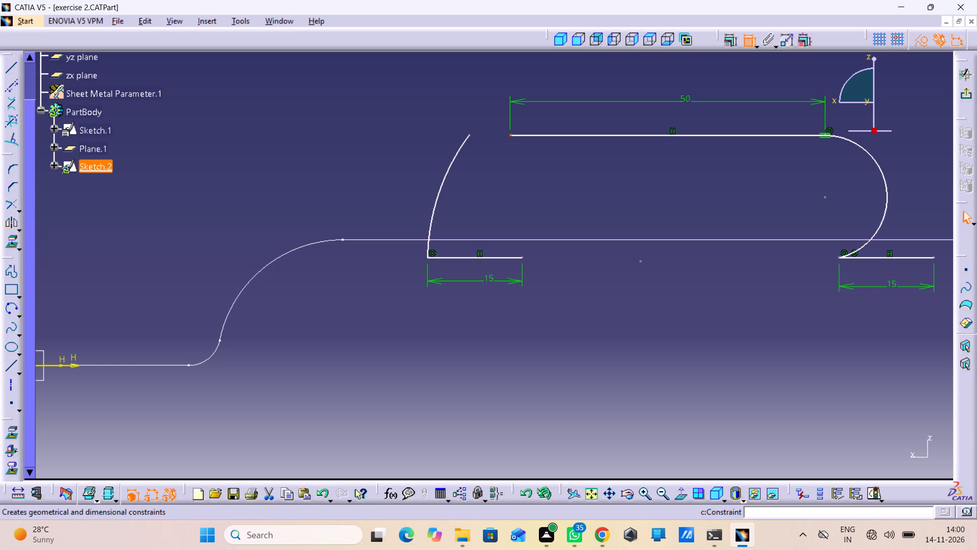
drag(471, 136, 477, 142)
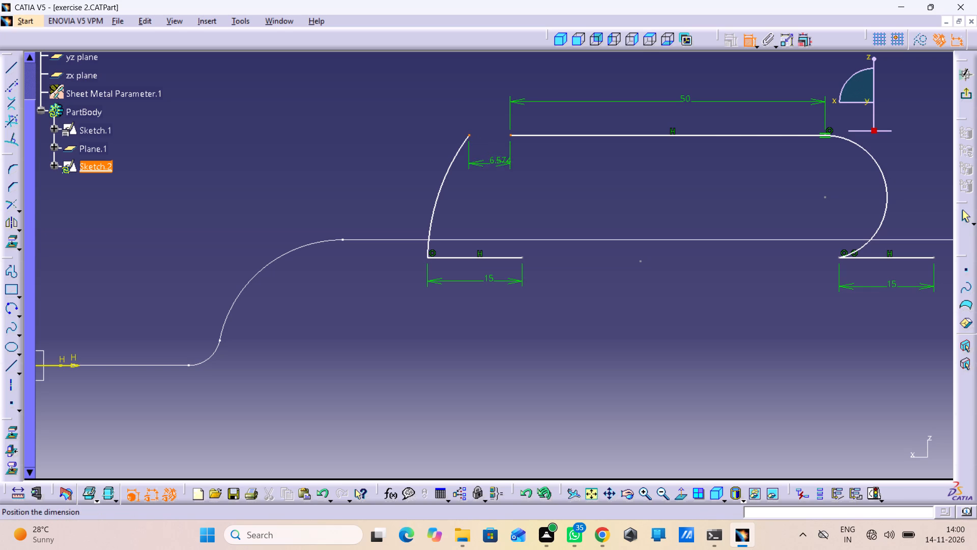
right_click(503, 167)
click(540, 257)
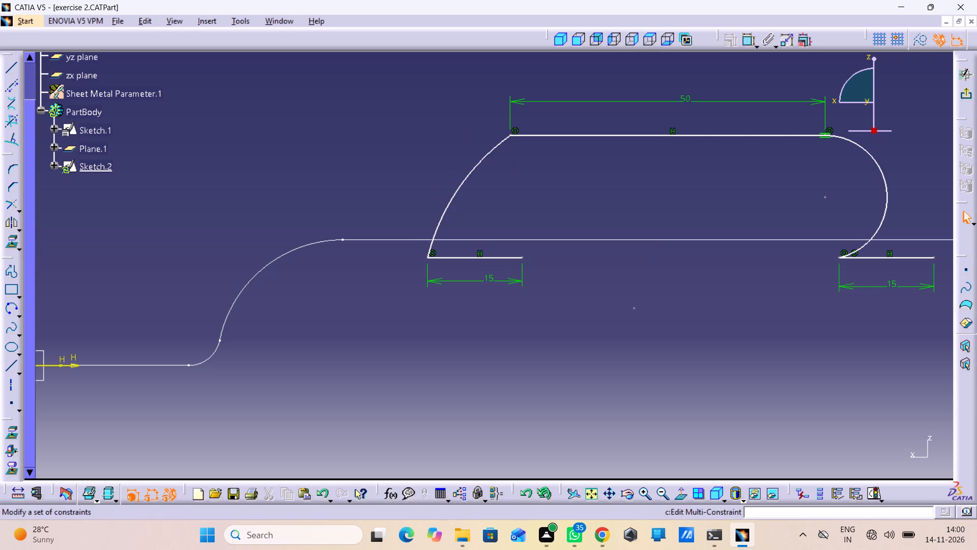
Apply a tangency constraint between the new near arc and the top horizontal line.
click(747, 44)
double_click(747, 44)
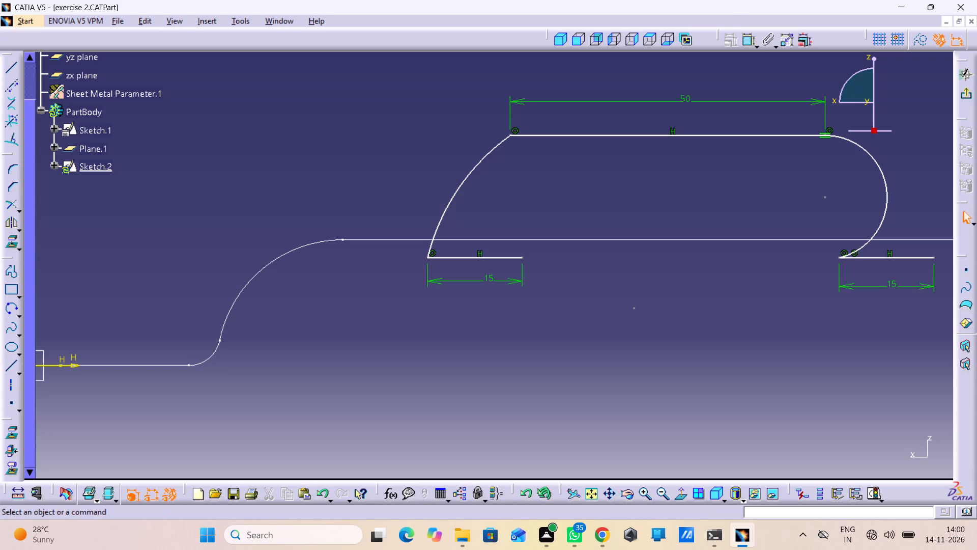
double_click(749, 47)
click(586, 140)
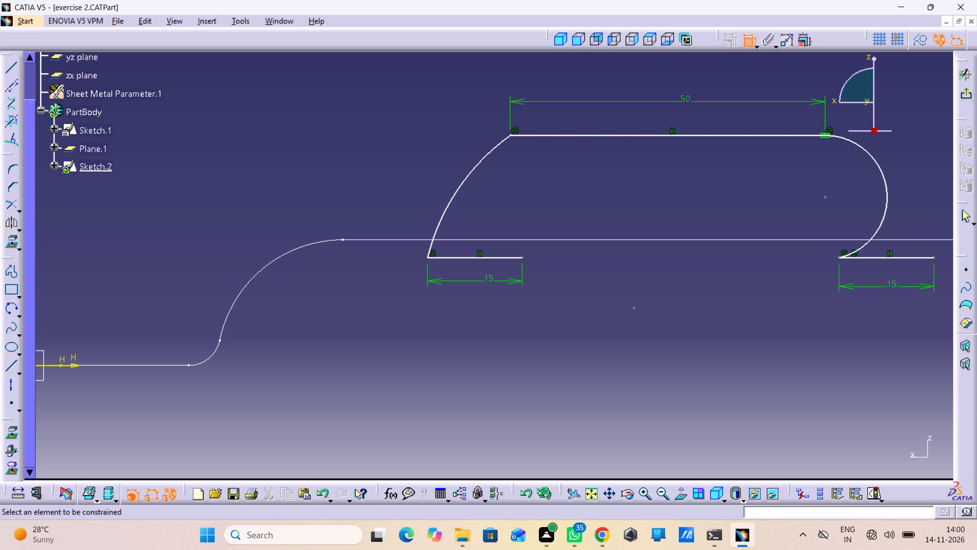
drag(573, 133, 557, 133)
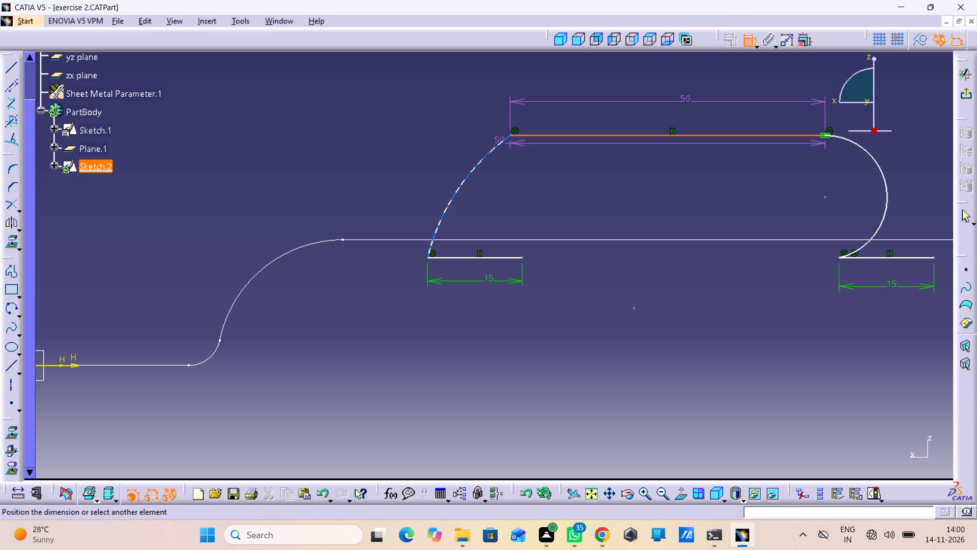
click(499, 143)
right_click(533, 149)
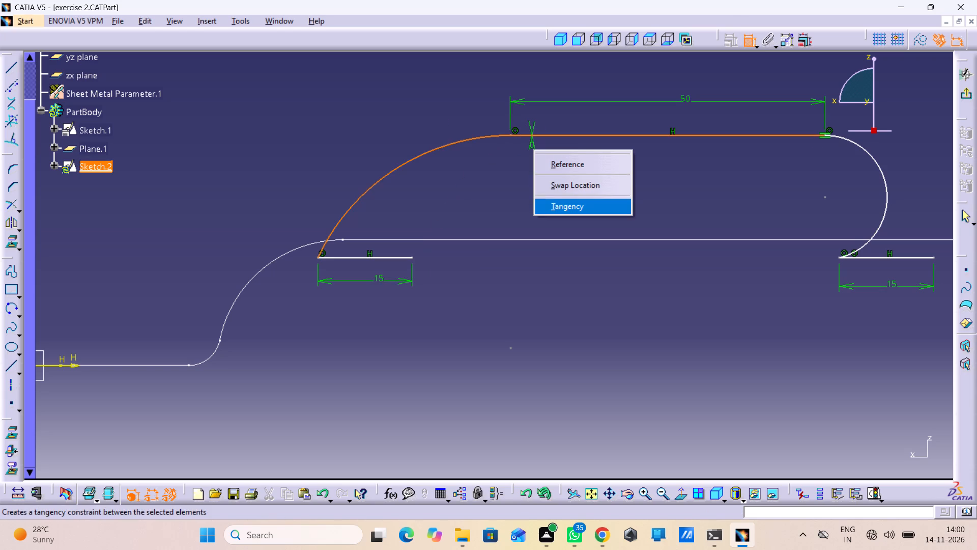
click(568, 200)
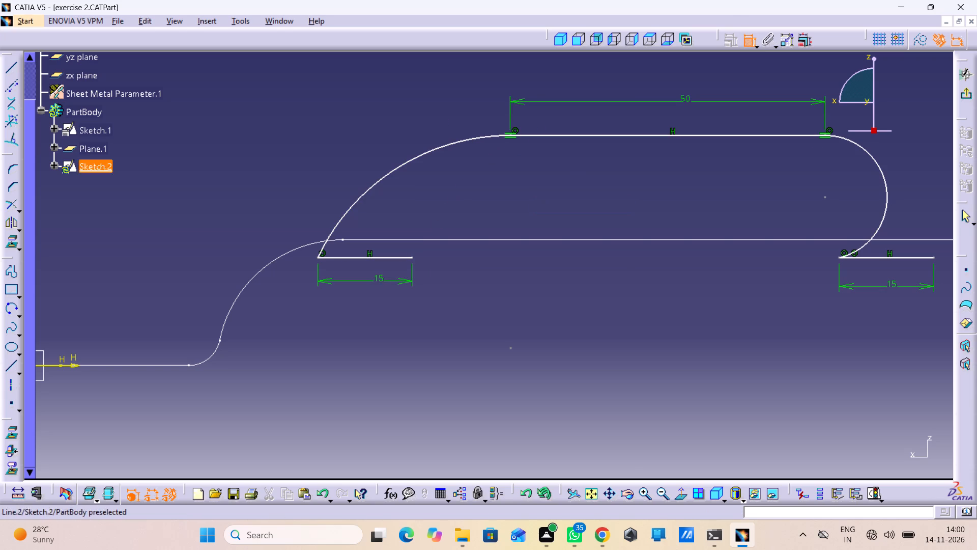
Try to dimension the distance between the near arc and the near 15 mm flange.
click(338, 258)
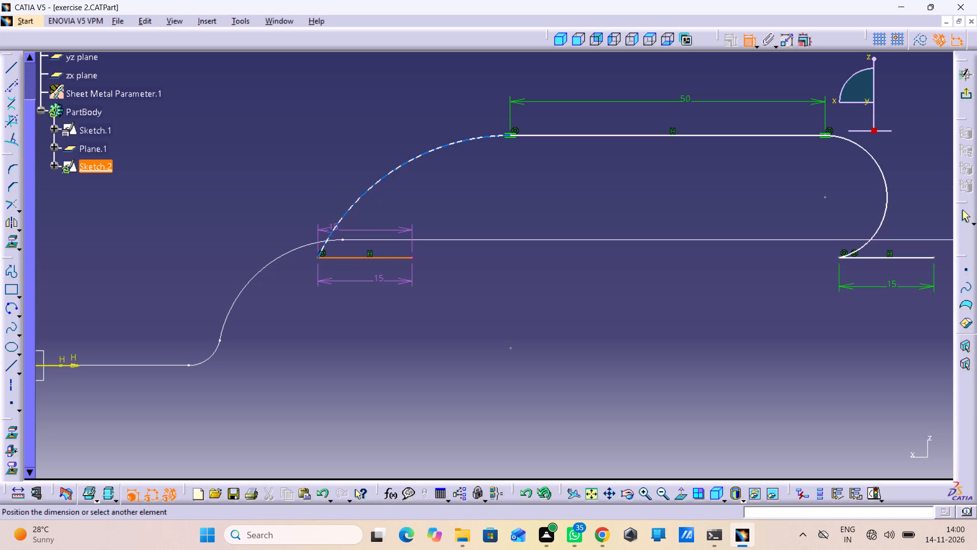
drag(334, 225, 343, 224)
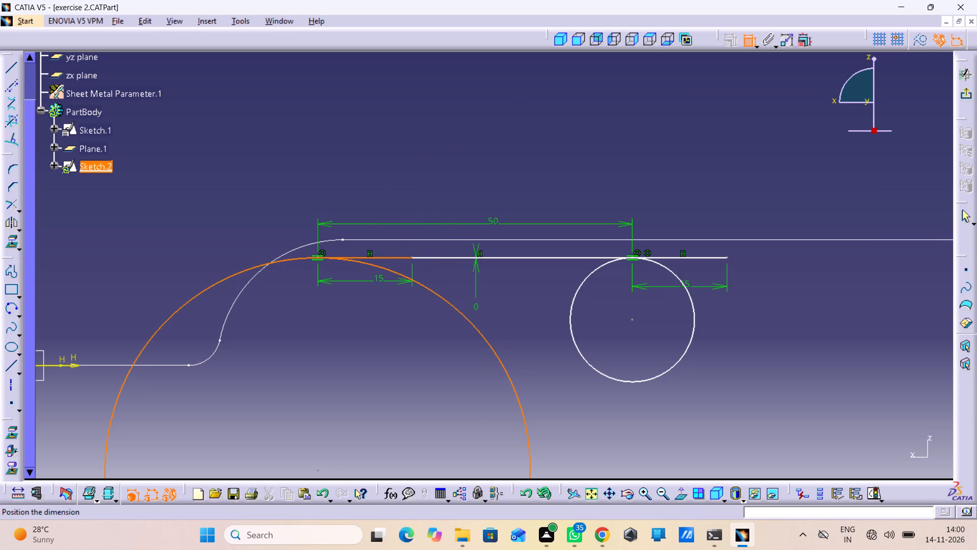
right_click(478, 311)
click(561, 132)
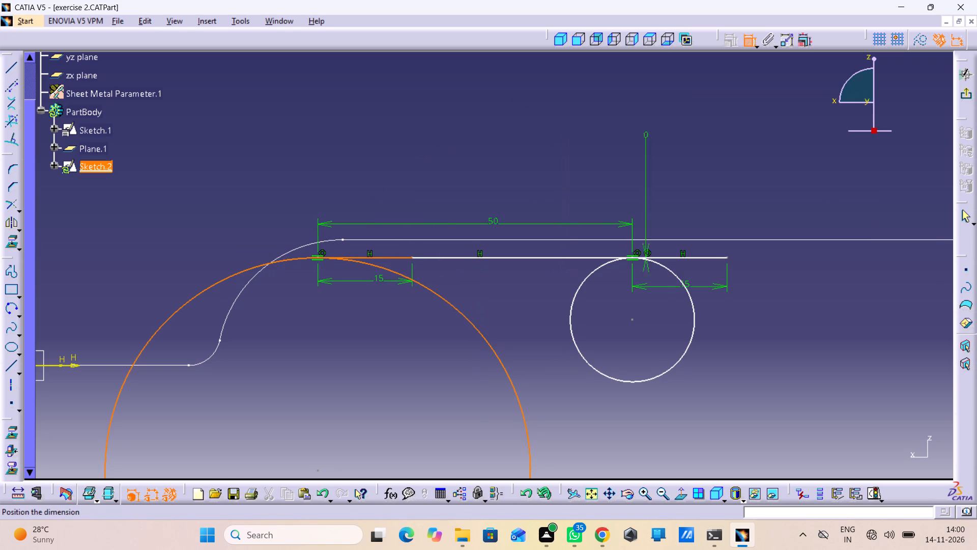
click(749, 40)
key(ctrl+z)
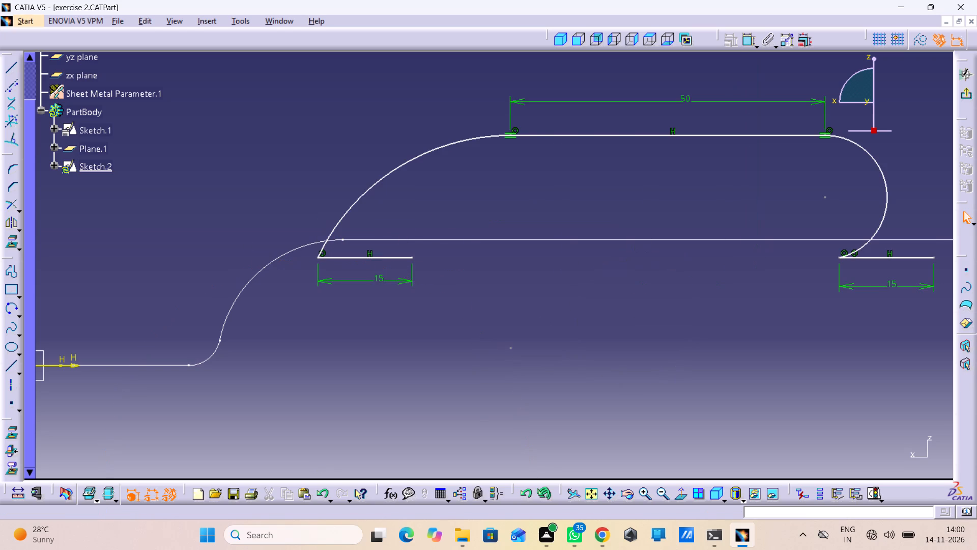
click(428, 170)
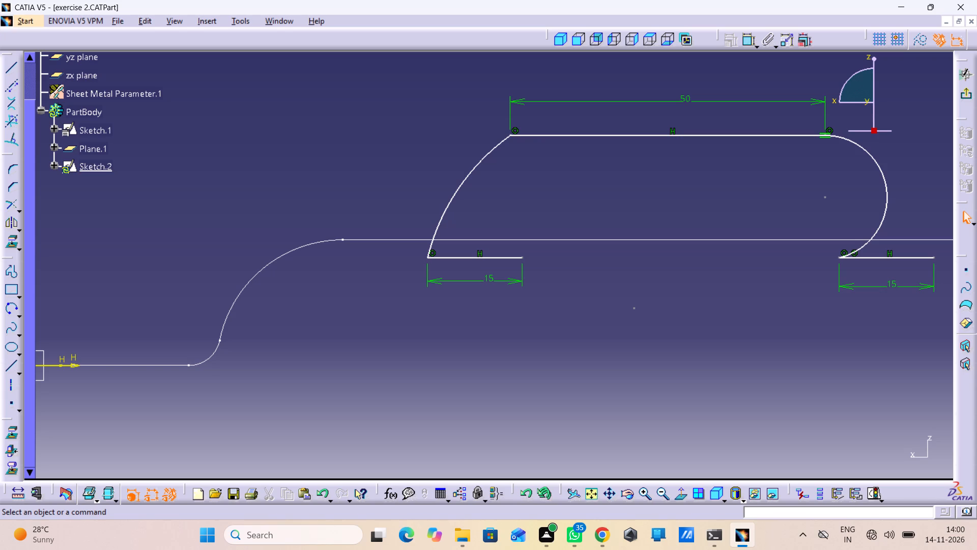
Dimension the near arc's radius and set it to 10 mm.
double_click(743, 43)
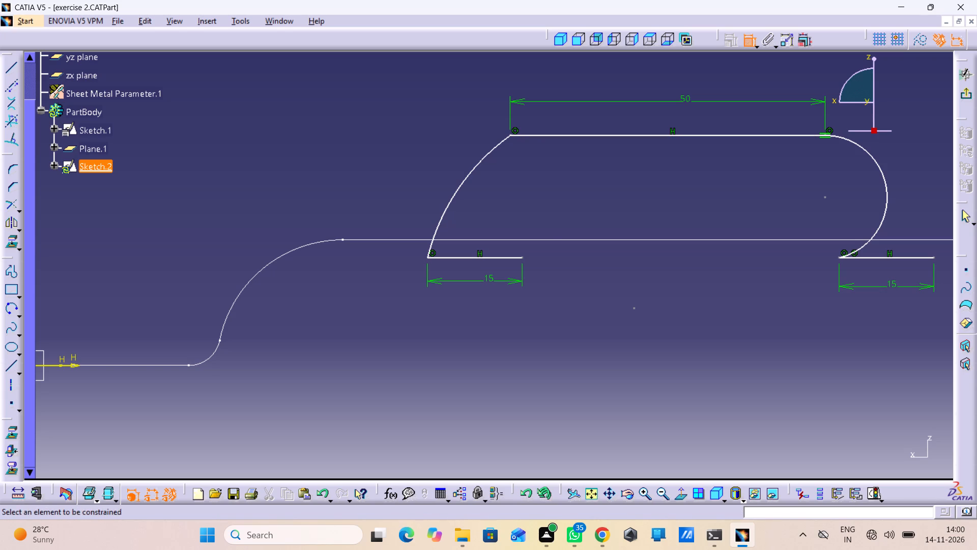
click(471, 171)
click(436, 158)
double_click(434, 152)
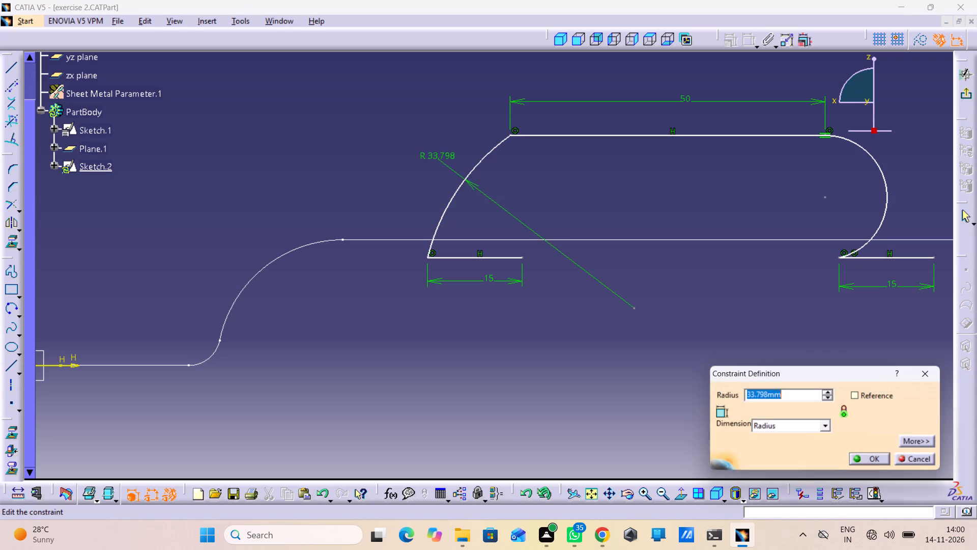
text(10)
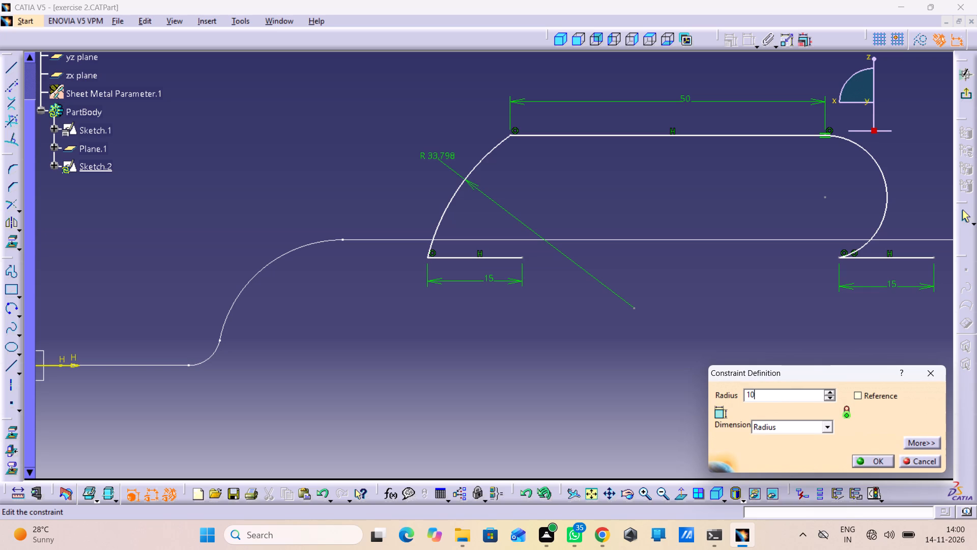
key(Return)
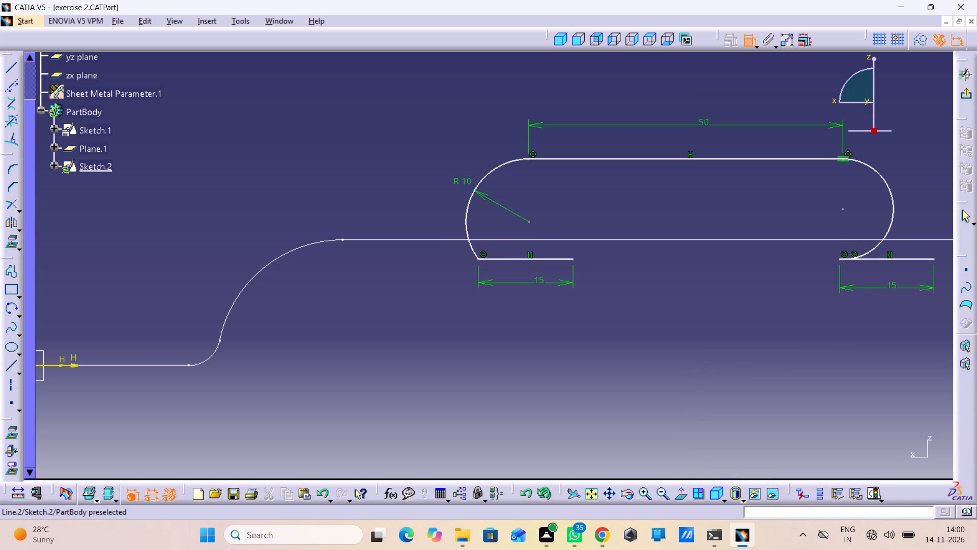
Examine the junction between the far arc and the far 15 mm flange.
middle_drag(860, 263, 863, 263)
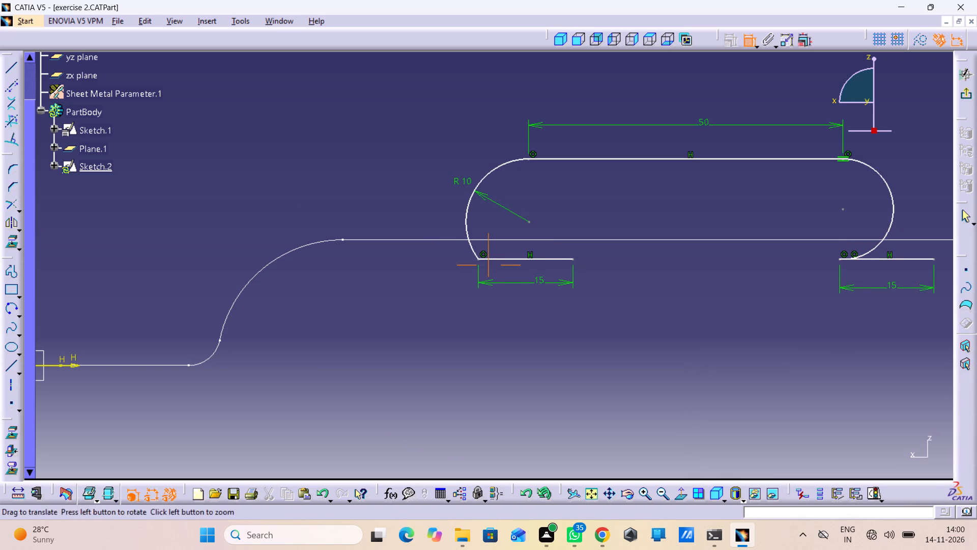
right_click(863, 263)
middle_drag(863, 263, 864, 145)
scroll(864, 145, down, 1)
middle_drag(883, 176, 79, 260)
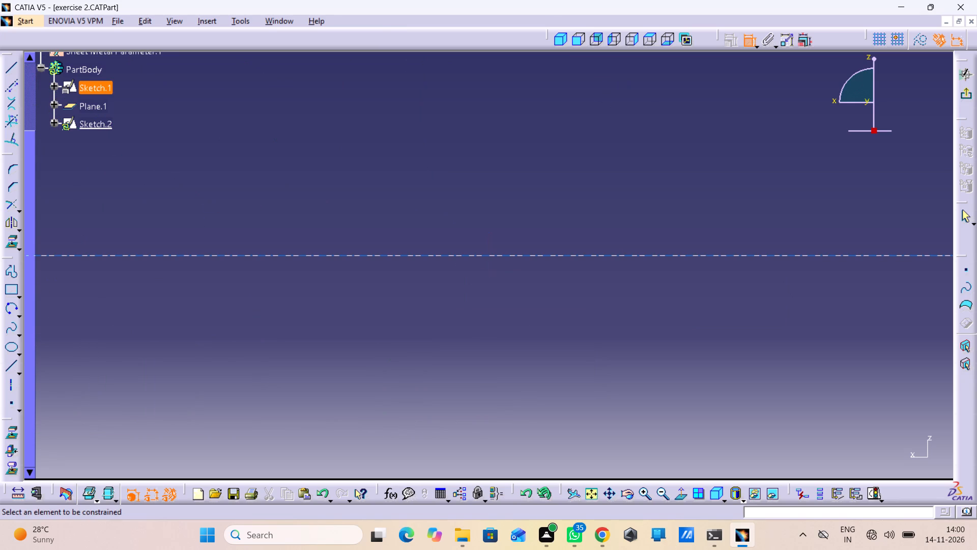
middle_drag(477, 259, 491, 341)
right_click(477, 259)
middle_drag(655, 311, 633, 215)
right_click(655, 311)
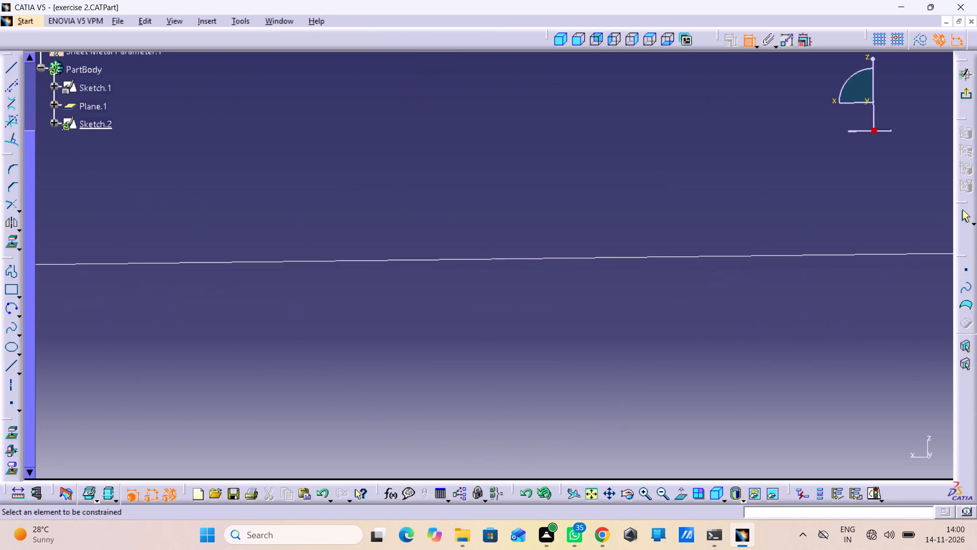
middle_drag(823, 291, 361, 310)
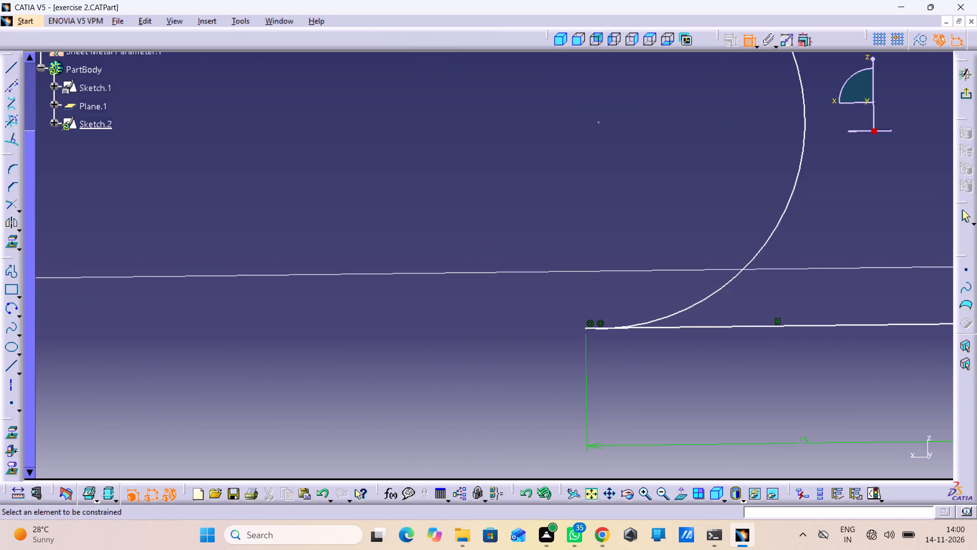
middle_drag(558, 346, 559, 281)
right_click(558, 346)
middle_drag(559, 281, 600, 431)
right_click(559, 281)
middle_drag(585, 345, 597, 413)
scroll(585, 345, down, 1)
right_click(585, 345)
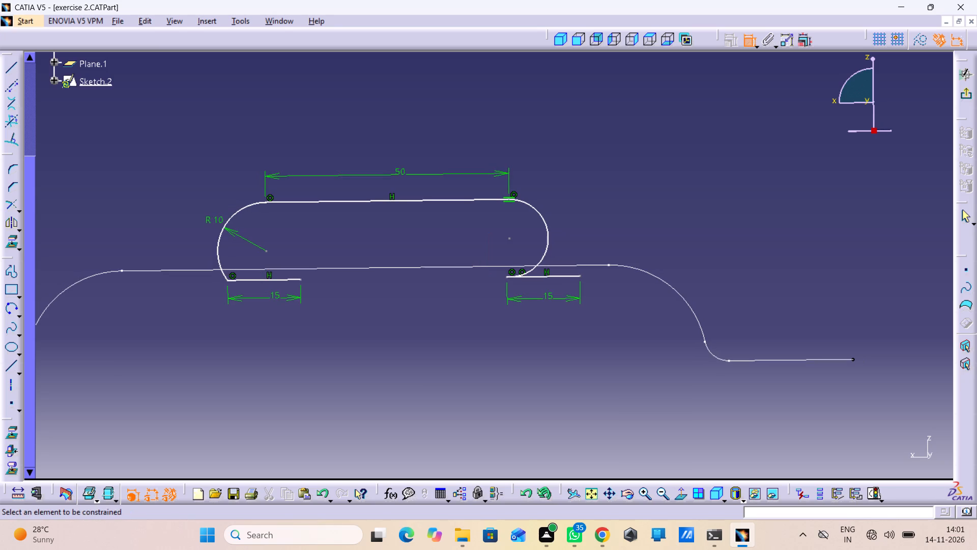
click(567, 391)
Add 5 mm radius corners where both side arcs meet their flanges, converting the trimmed flange lengths into distances.
middle_drag(369, 229, 571, 194)
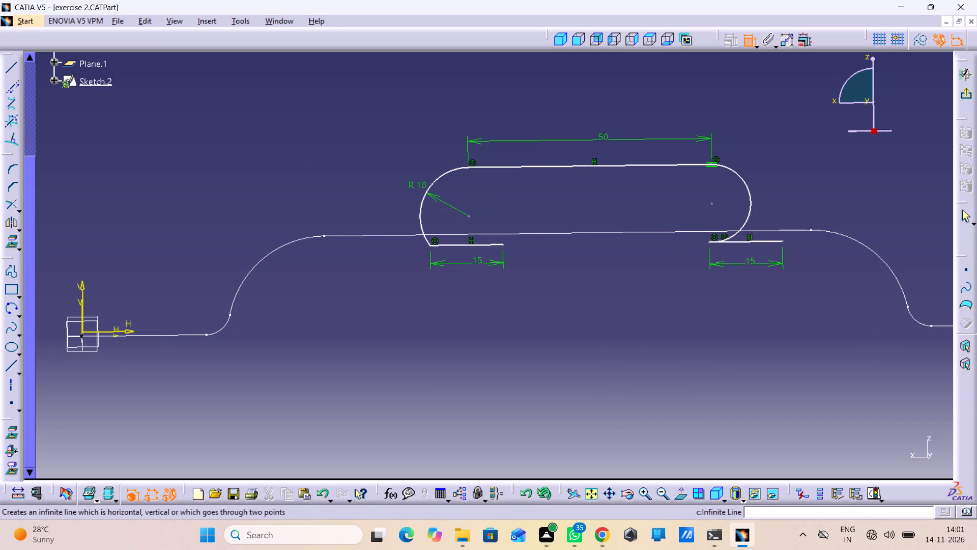
click(9, 174)
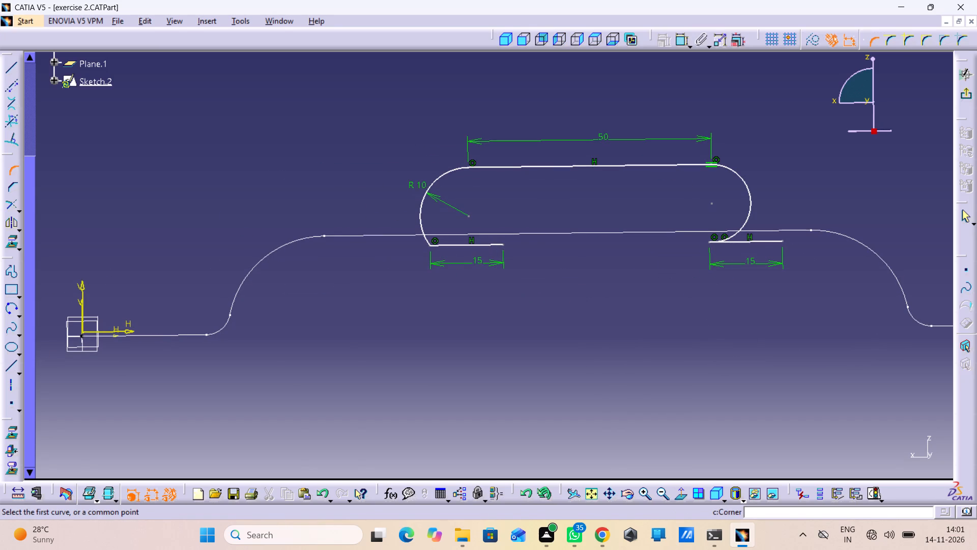
double_click(9, 174)
double_click(10, 166)
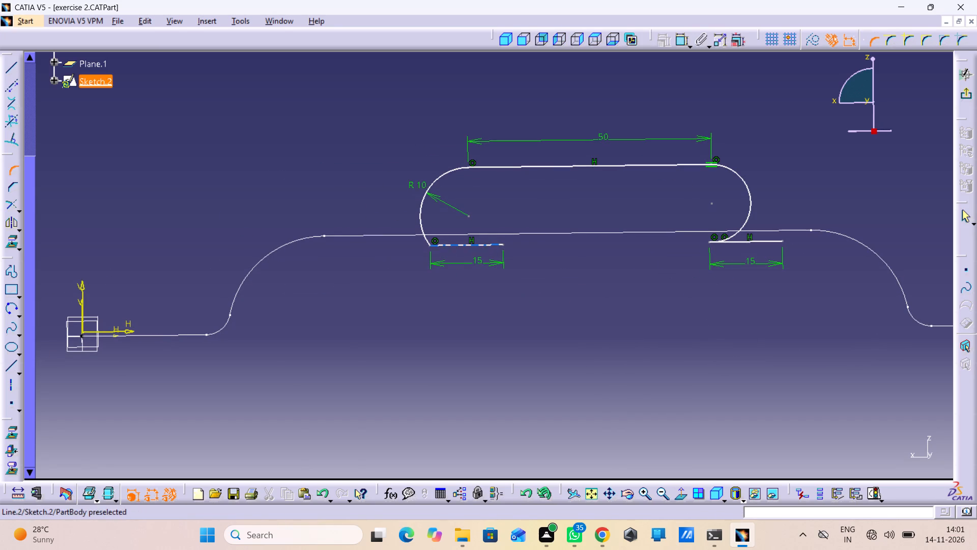
drag(415, 233, 461, 275)
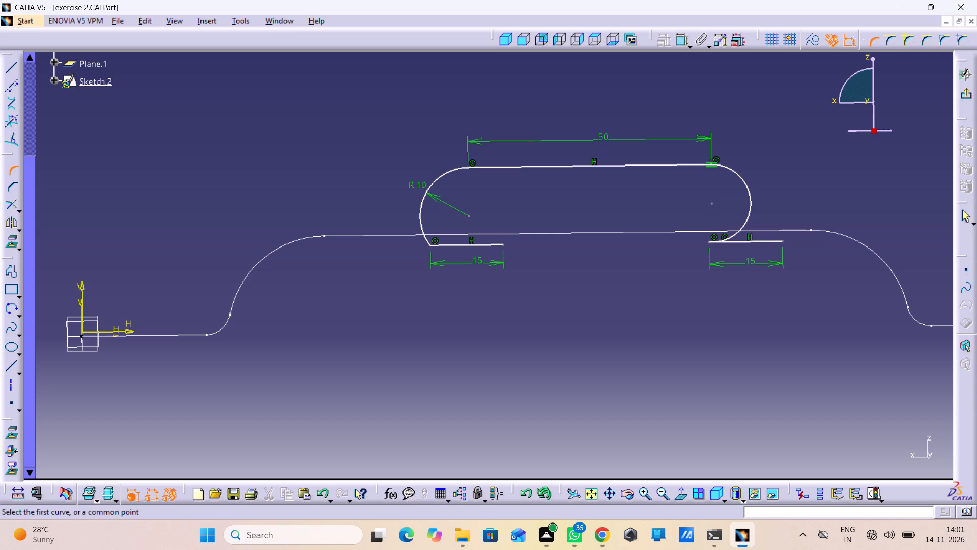
drag(461, 275, 457, 267)
drag(412, 228, 494, 273)
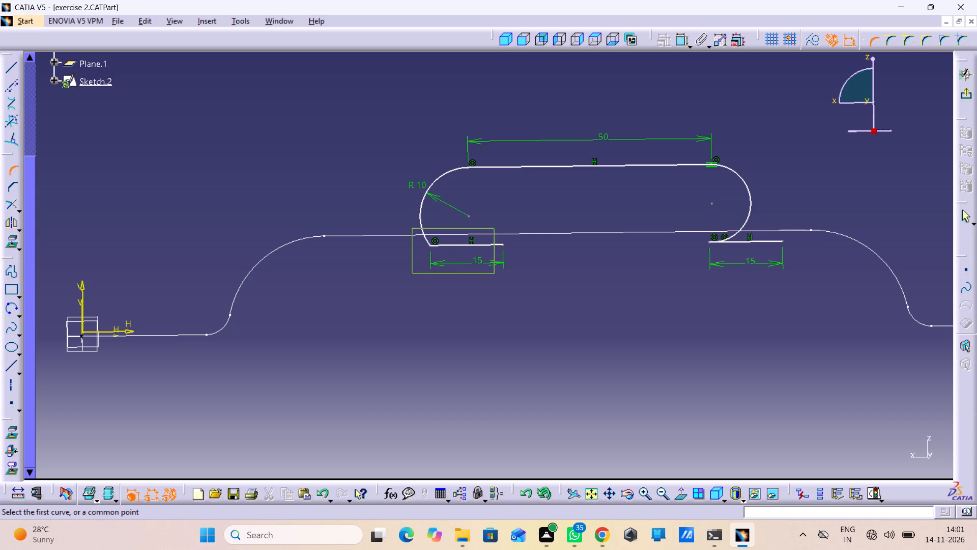
drag(494, 273, 725, 253)
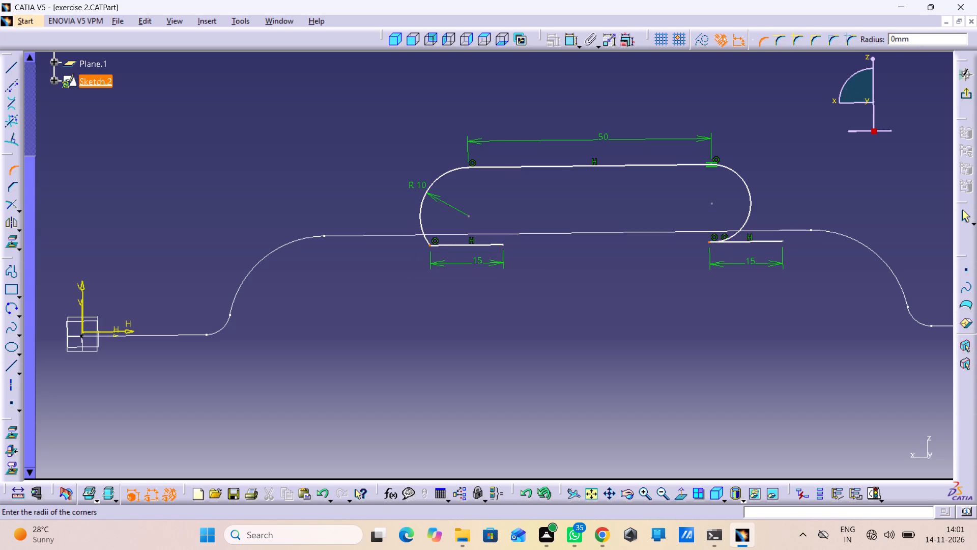
key(5)
key(Return)
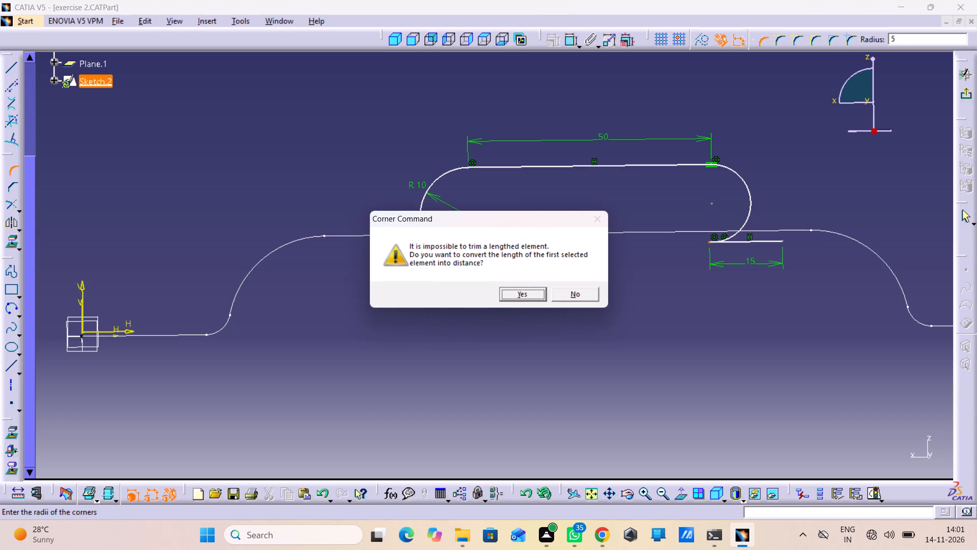
click(516, 299)
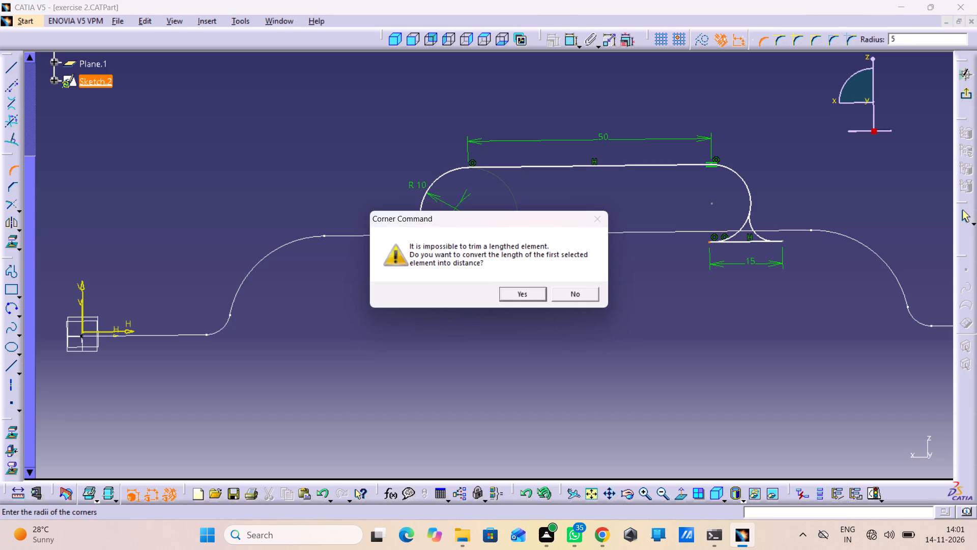
click(518, 295)
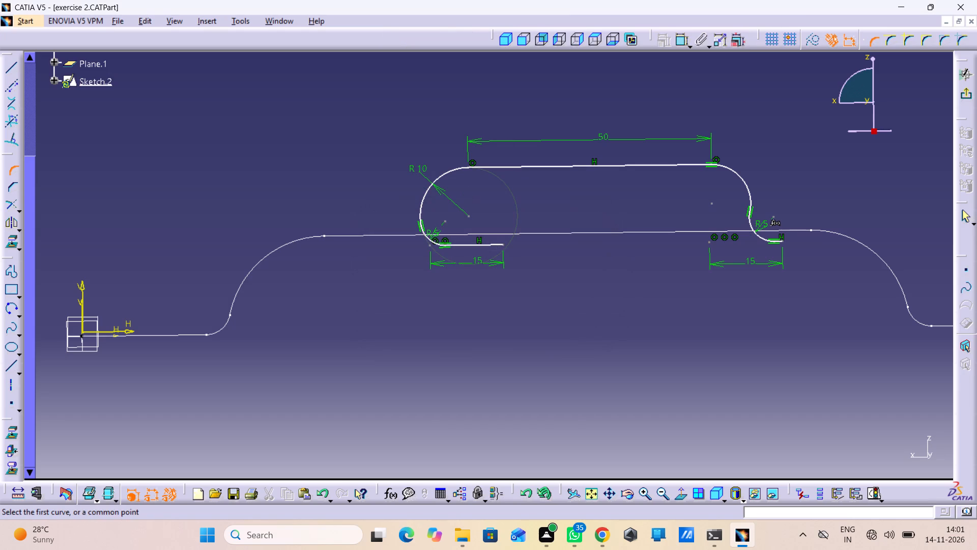
click(565, 302)
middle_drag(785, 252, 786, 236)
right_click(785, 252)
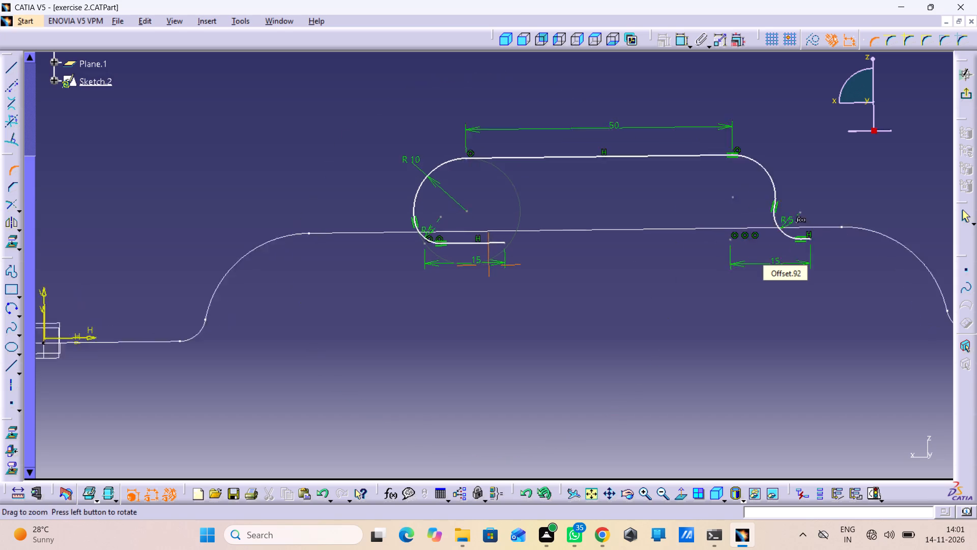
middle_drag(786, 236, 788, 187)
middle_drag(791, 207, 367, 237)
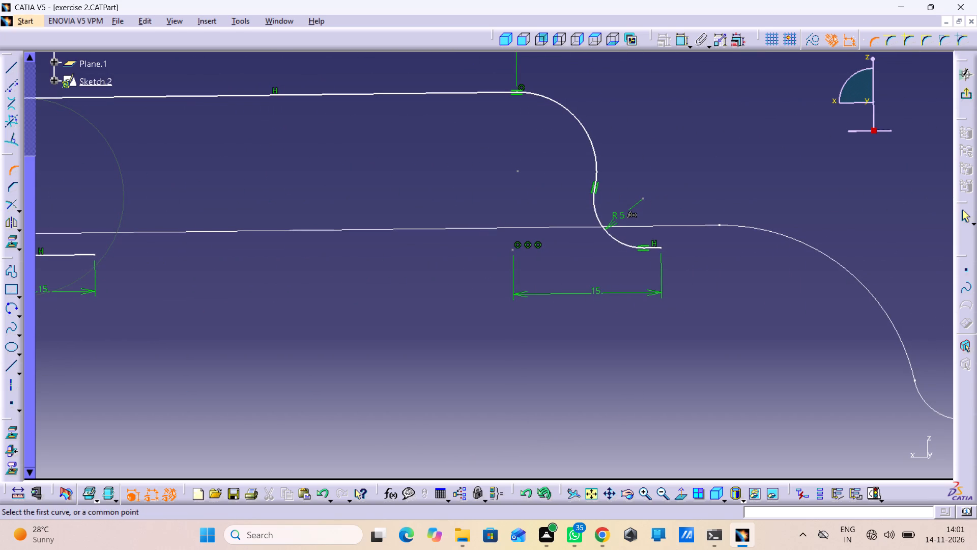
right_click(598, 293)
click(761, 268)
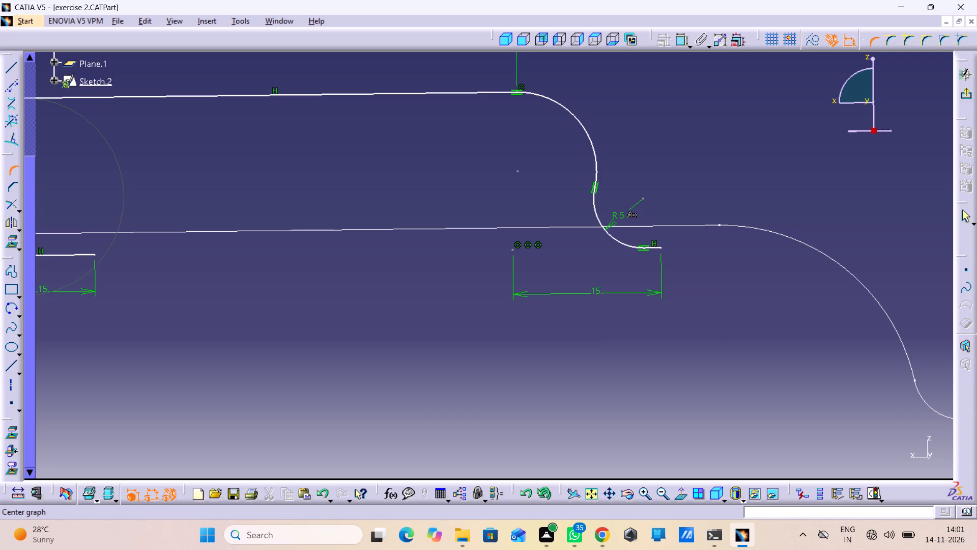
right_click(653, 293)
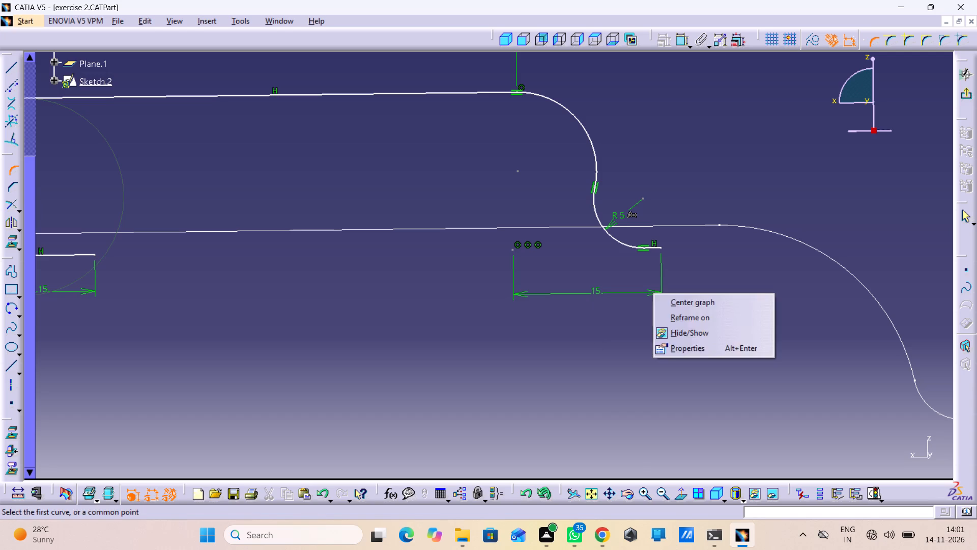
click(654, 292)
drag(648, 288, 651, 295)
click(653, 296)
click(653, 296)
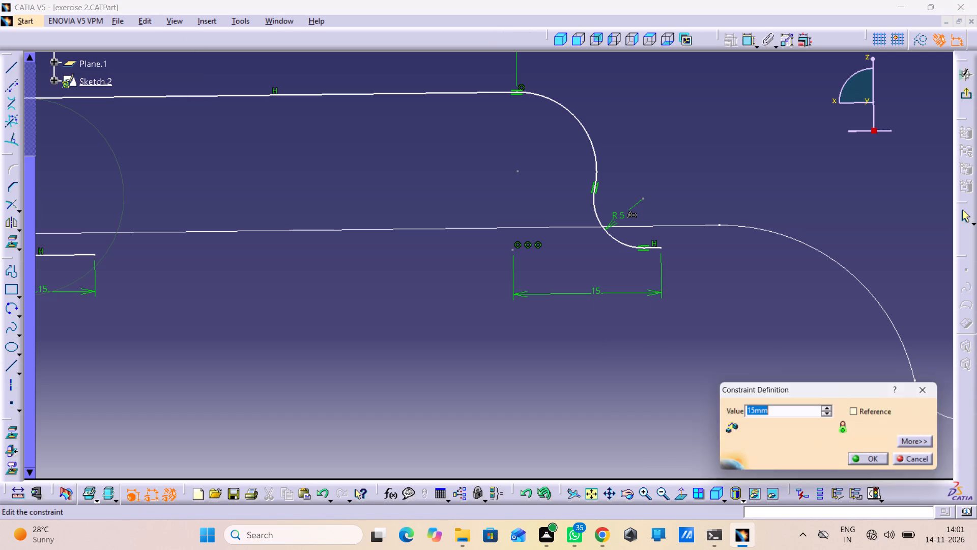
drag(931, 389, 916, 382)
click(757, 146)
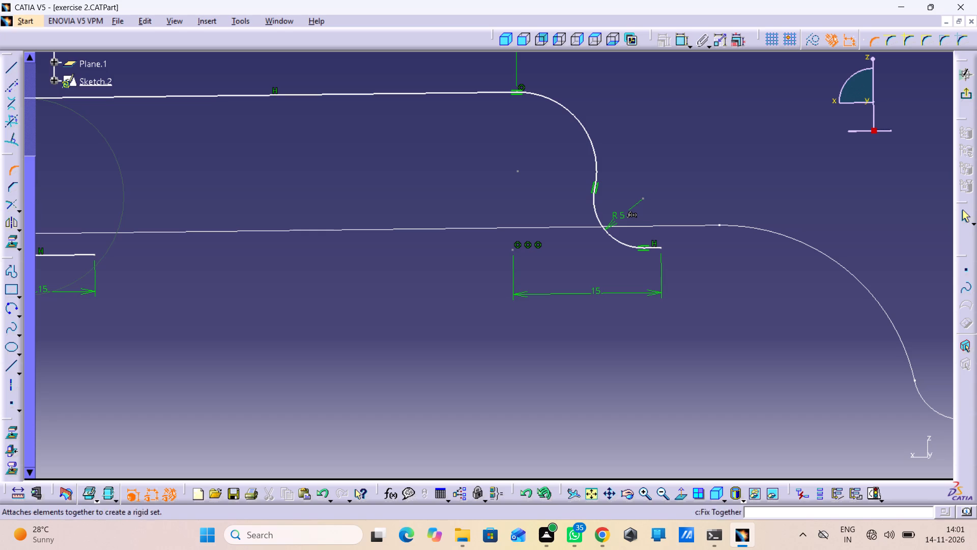
Delete the 15 mm distance constraint below the far flange.
click(690, 38)
click(684, 41)
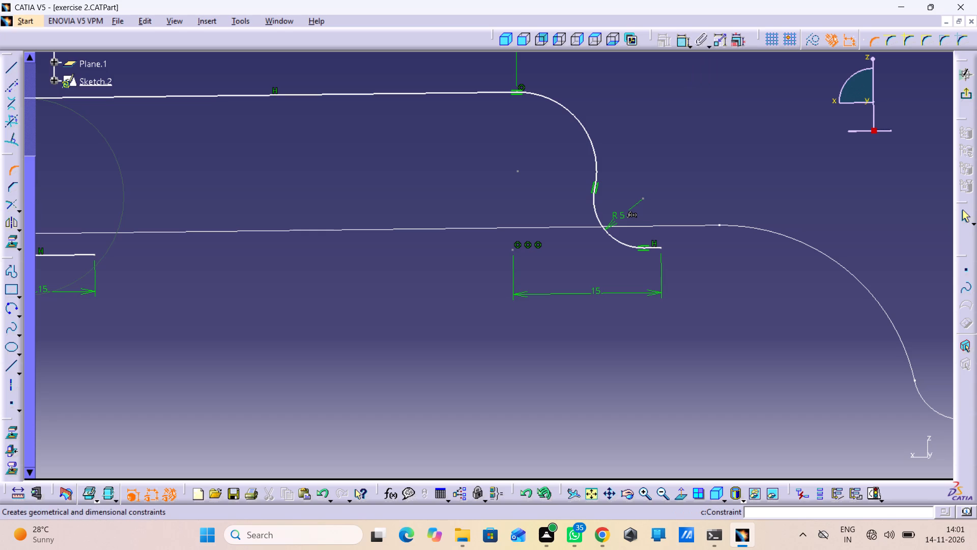
click(684, 41)
click(684, 41)
click(695, 84)
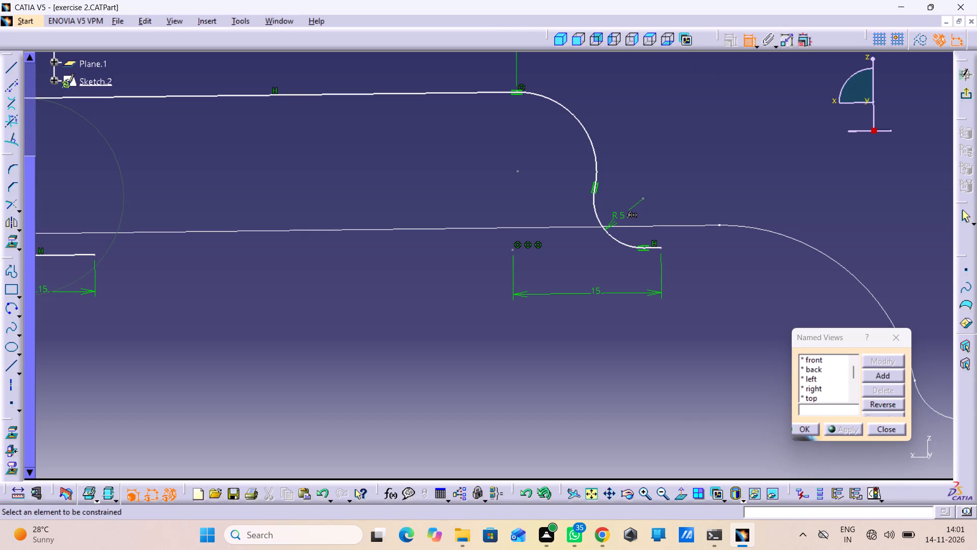
click(889, 341)
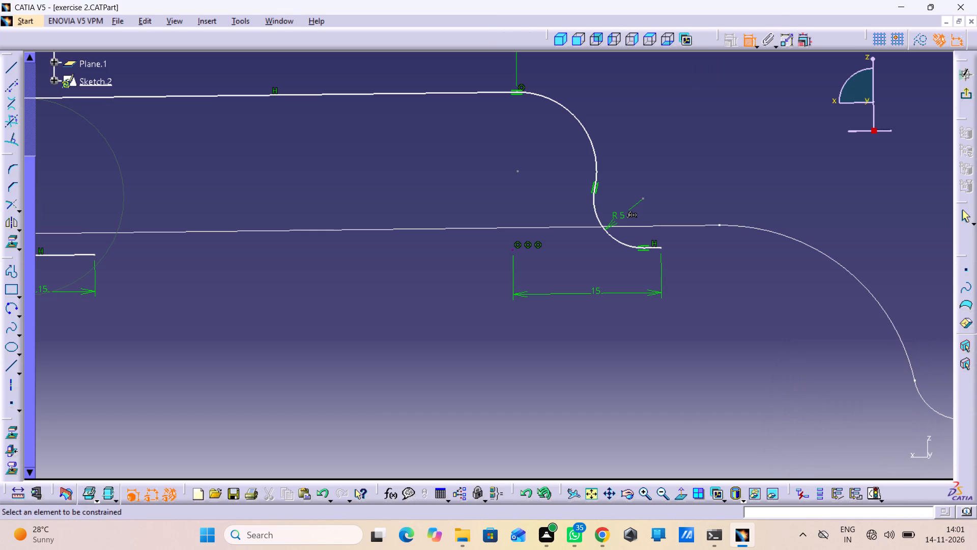
right_click(569, 292)
right_click(605, 292)
click(631, 273)
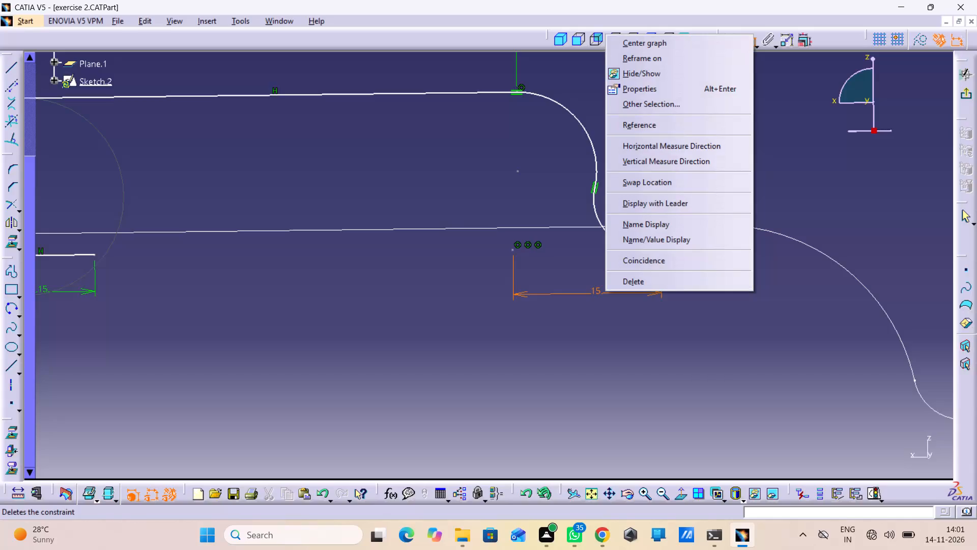
Delete the selected 15 mm distance constraint and the leftover point with its coincidences below the far arc.
click(633, 276)
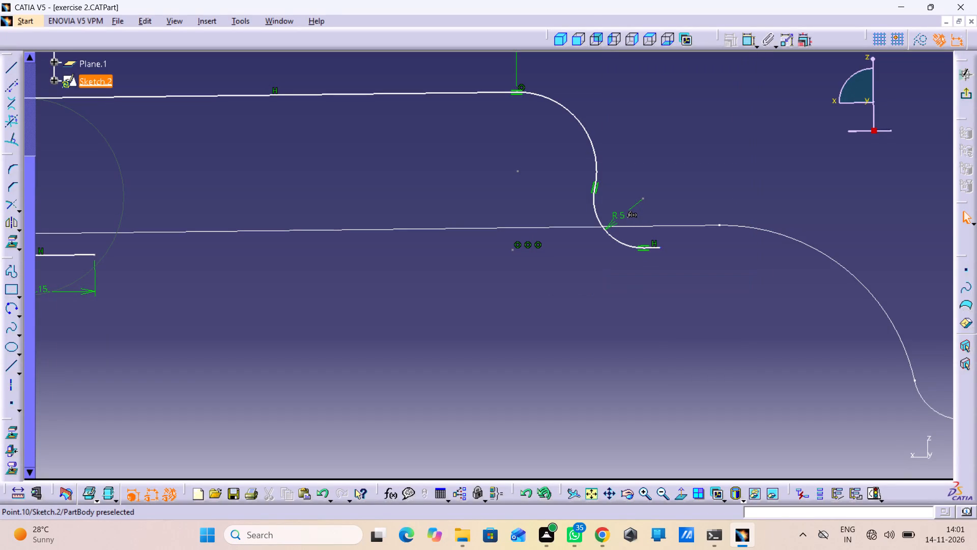
drag(548, 243, 495, 269)
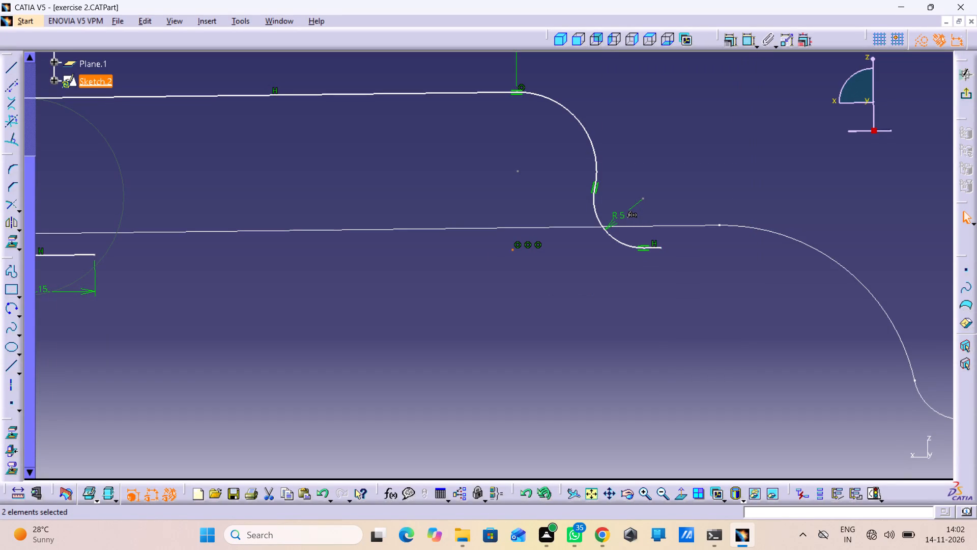
key(Delete)
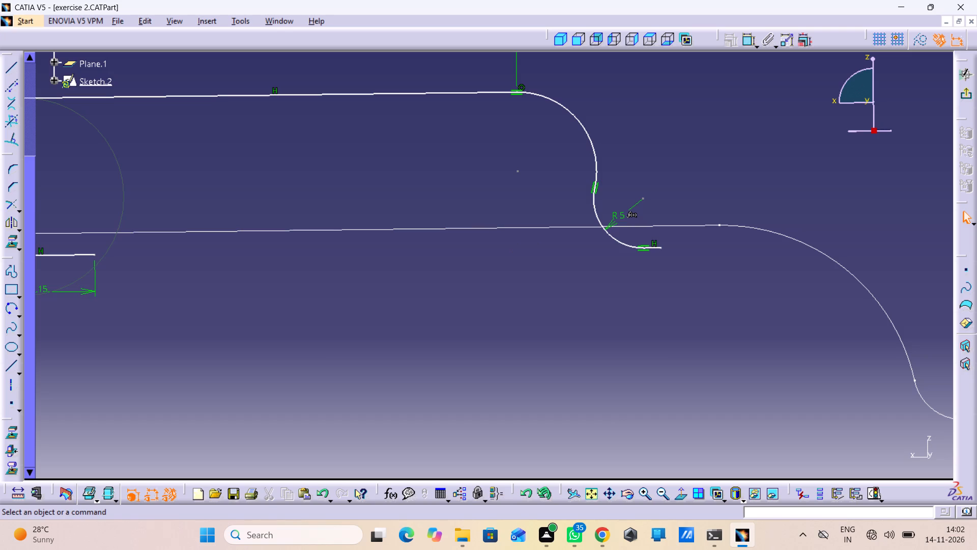
Dimension the far flange line's length and set it to 15 mm.
middle_drag(660, 257, 681, 171)
right_click(660, 257)
middle_drag(681, 171, 527, 186)
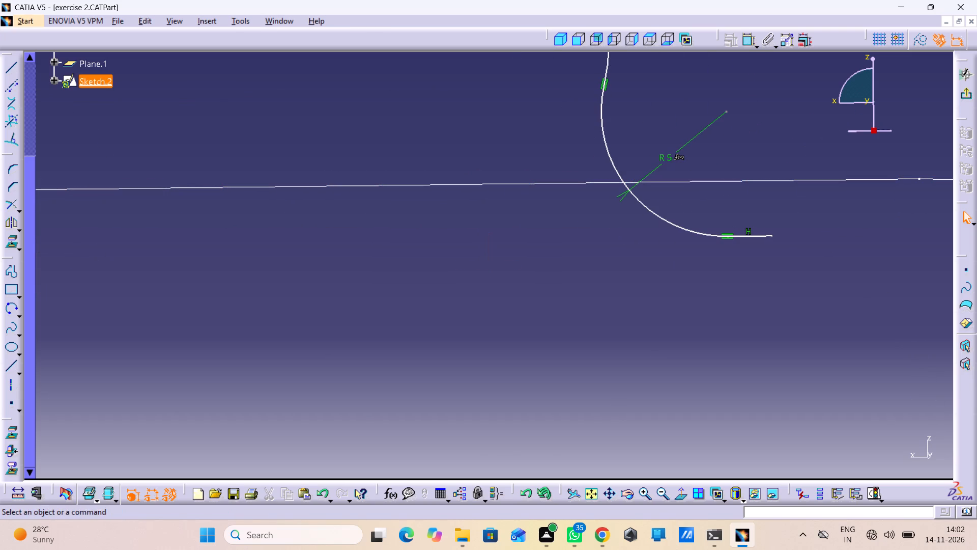
click(746, 41)
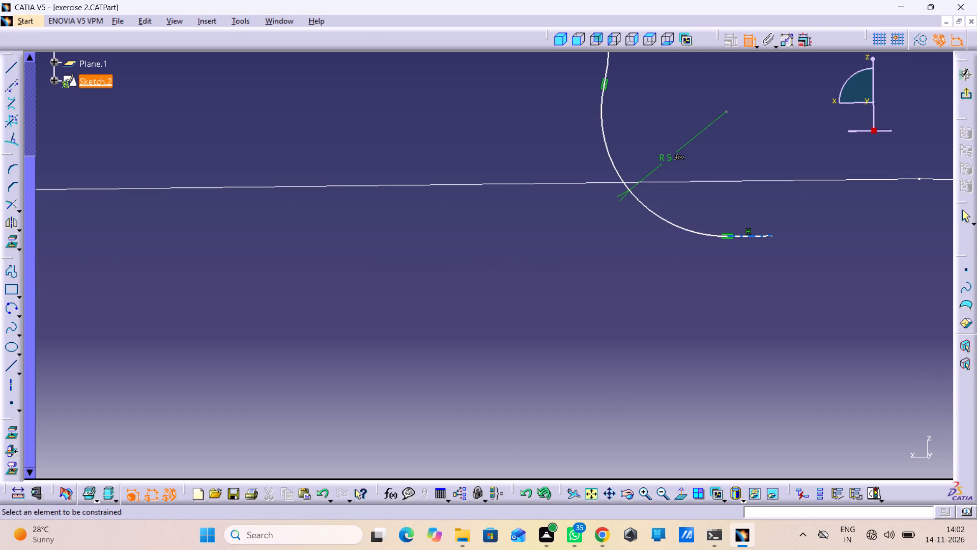
drag(743, 237, 745, 249)
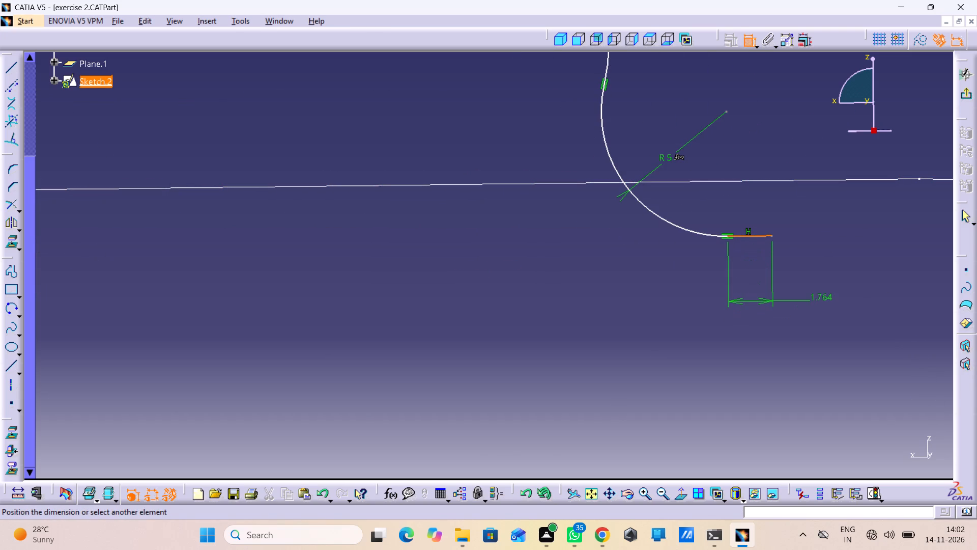
click(826, 298)
click(825, 292)
double_click(825, 292)
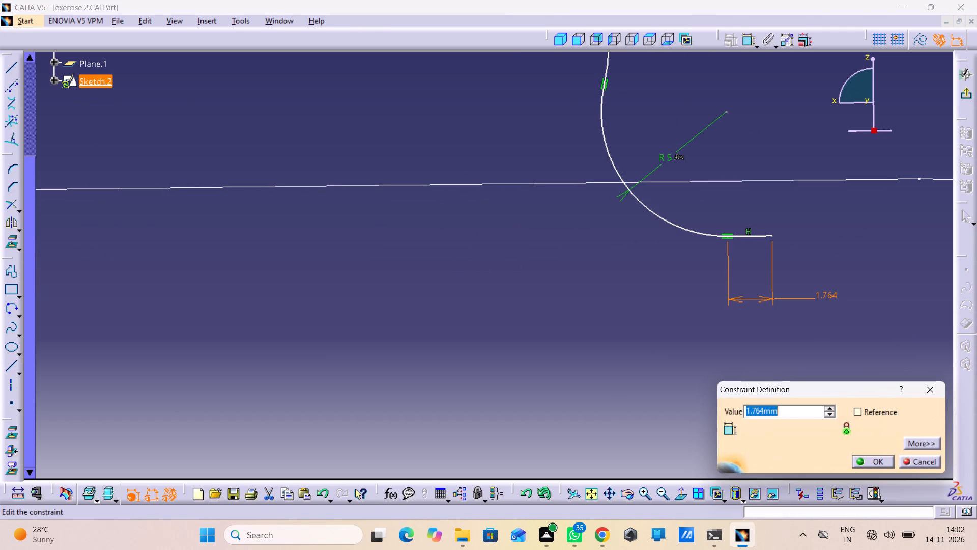
text(15)
key(Return)
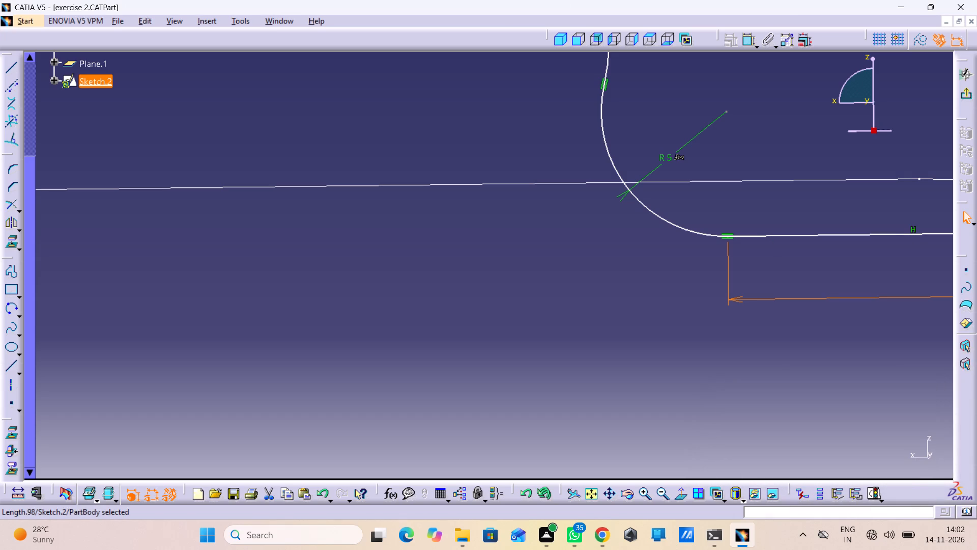
Delete the 5 mm corner between the near arc and the near flange, dismissing the deletion report.
middle_drag(655, 280, 675, 416)
right_click(655, 280)
middle_drag(397, 289, 578, 288)
scroll(568, 288, down, 1)
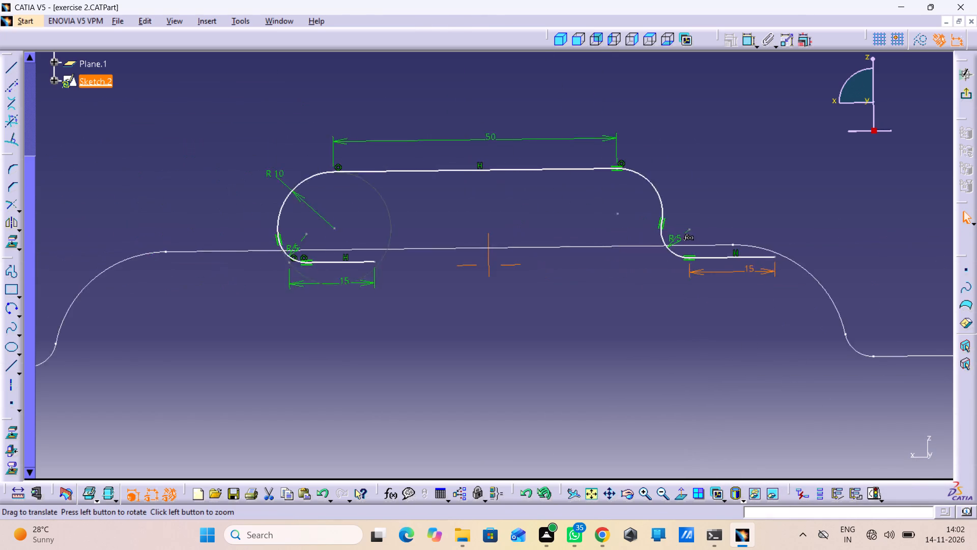
middle_drag(578, 288, 697, 298)
right_click(445, 269)
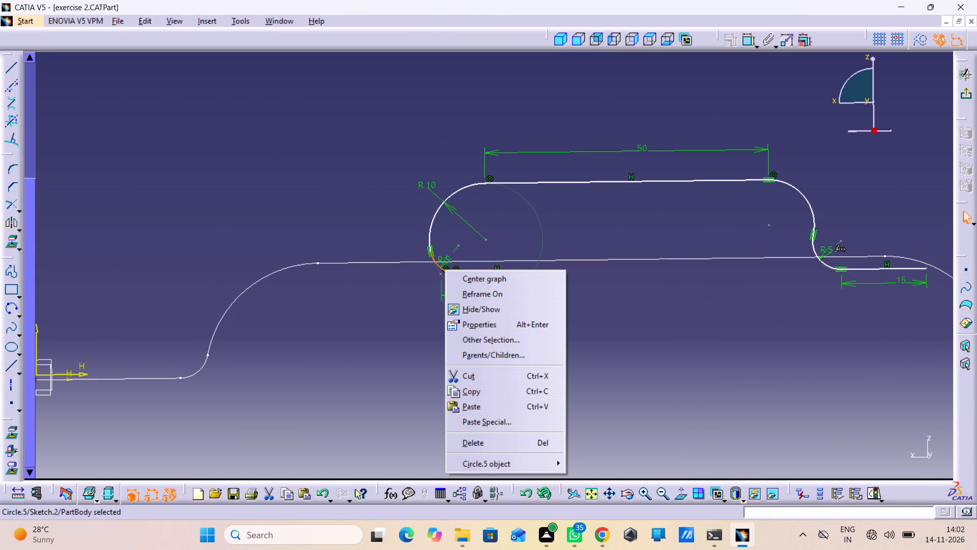
click(471, 448)
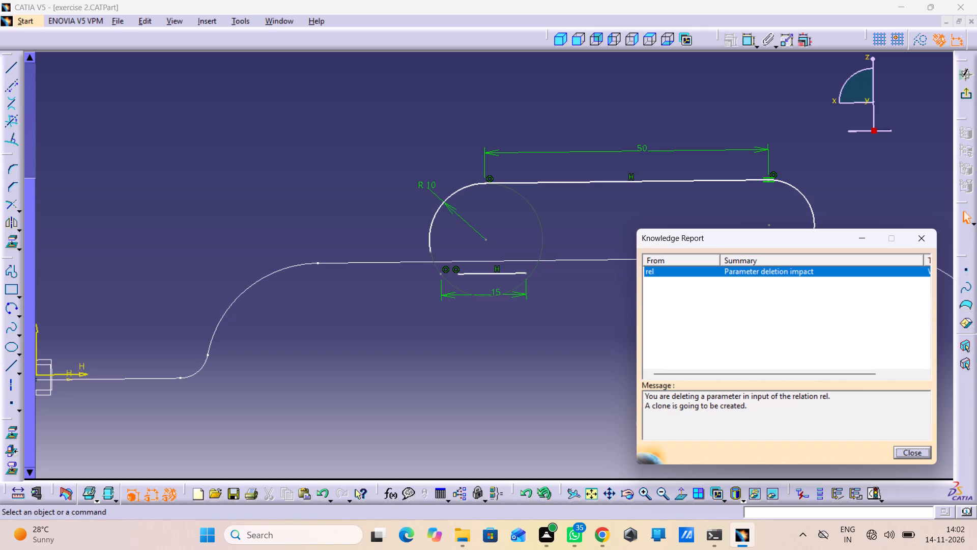
click(921, 235)
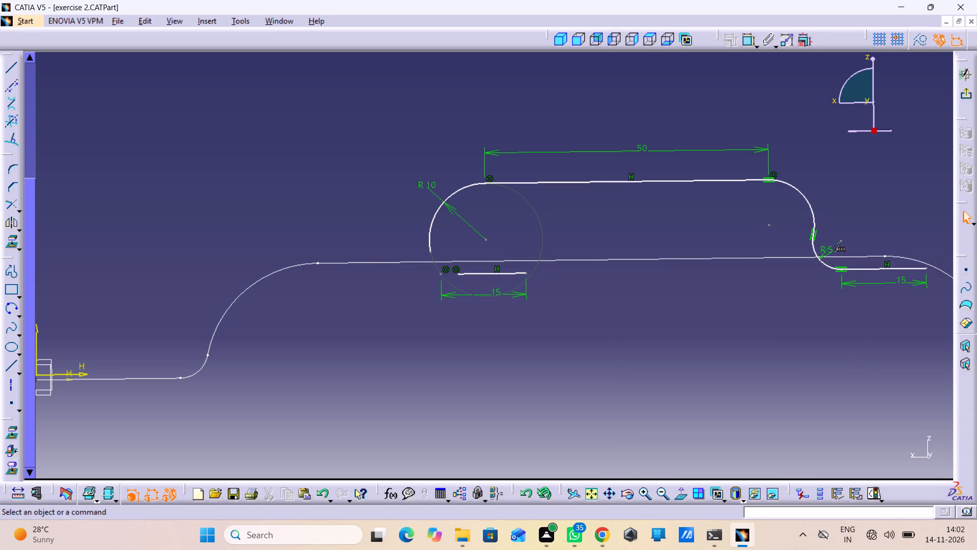
Shift the near flange line slightly downward, letting the near arc move with it.
drag(463, 272, 482, 291)
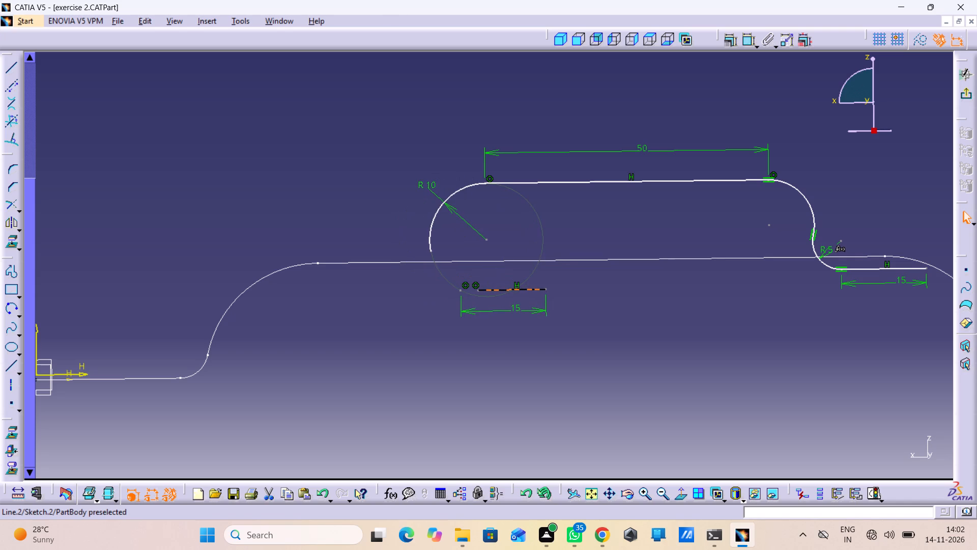
drag(482, 291, 453, 287)
click(584, 343)
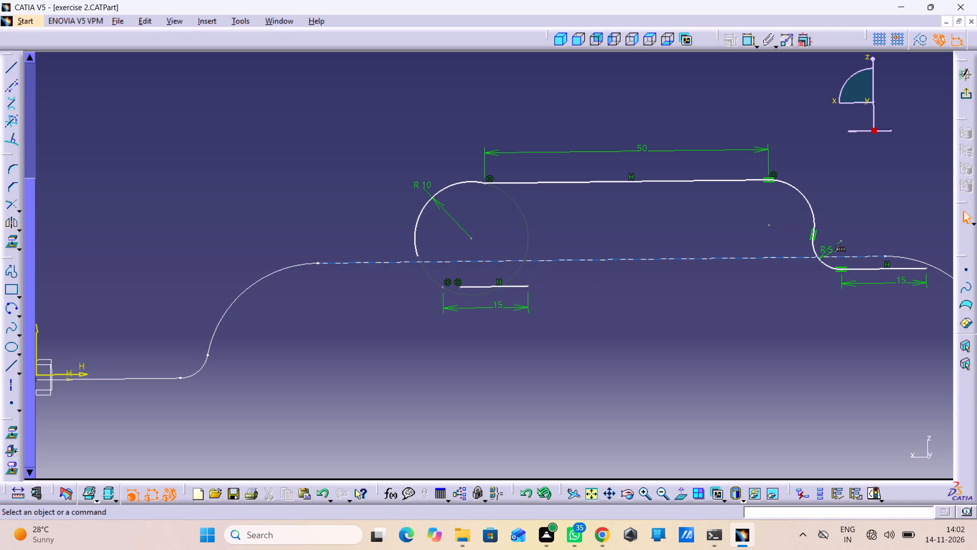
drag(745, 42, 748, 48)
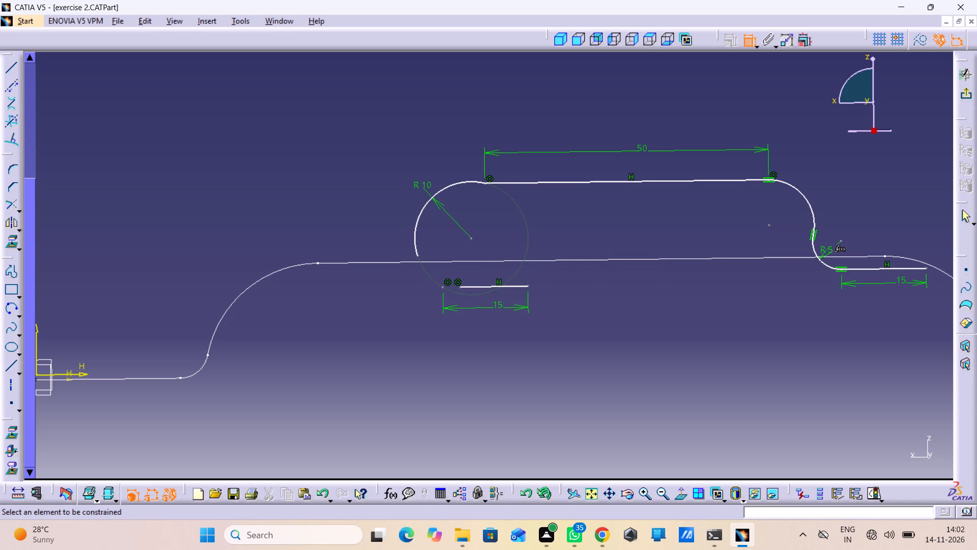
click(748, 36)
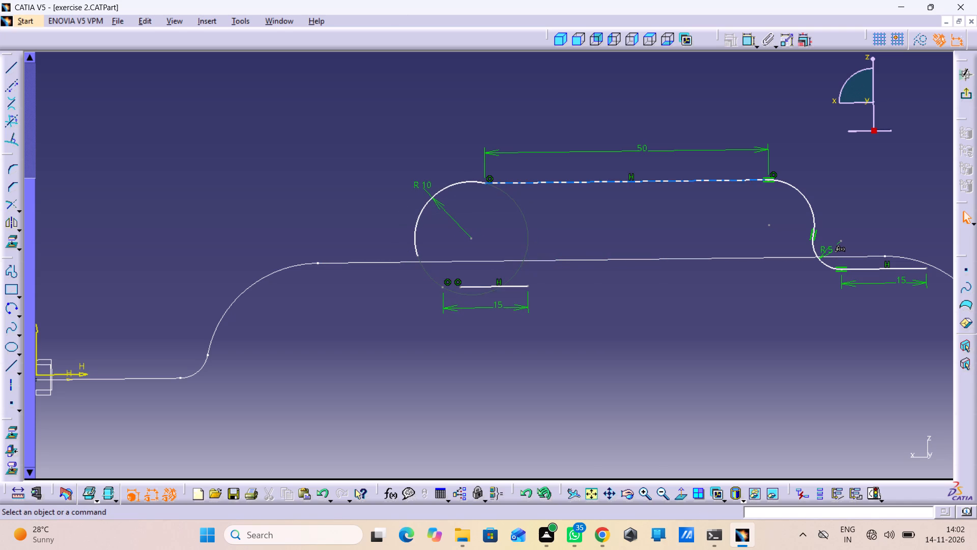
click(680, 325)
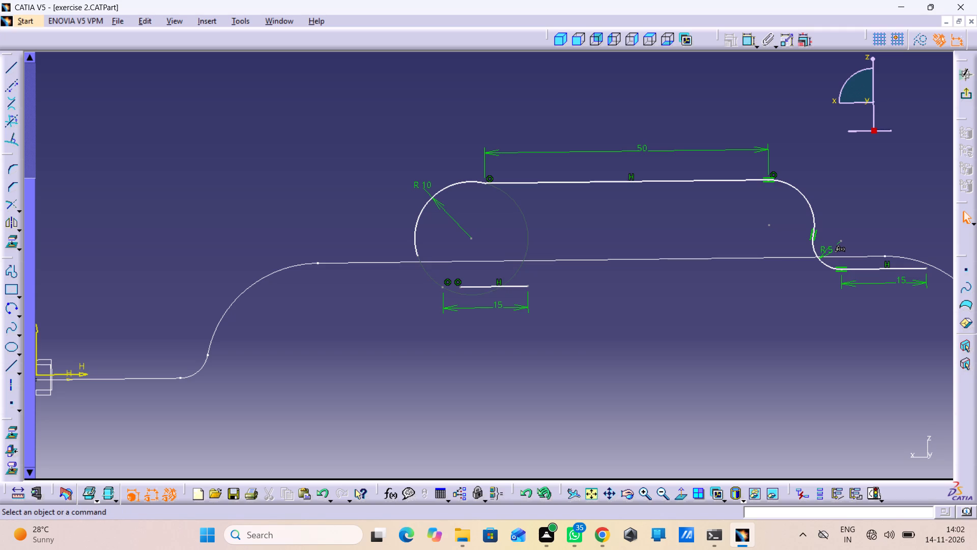
Delete the near flange line with its 15 mm dimension and the leftover construction geometry below the near arc.
drag(463, 278, 424, 302)
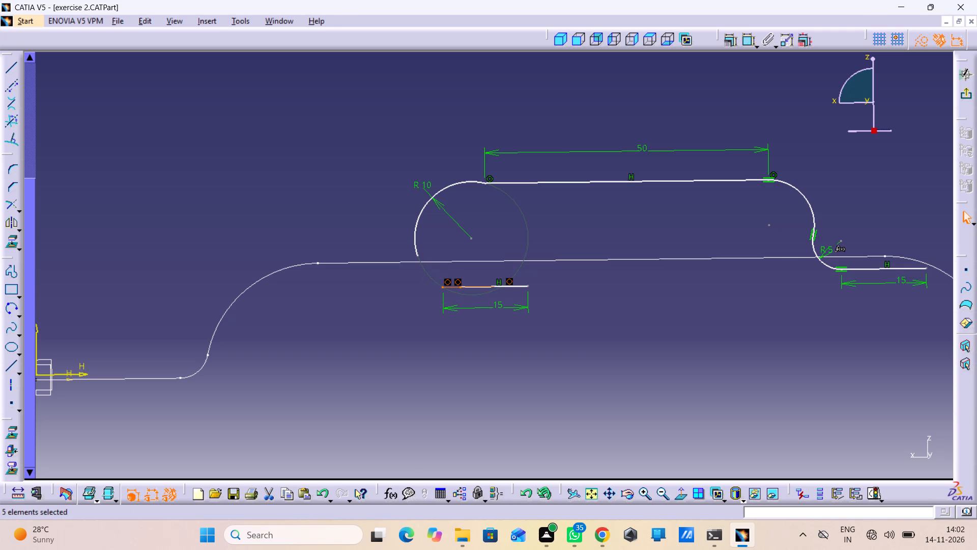
key(Delete)
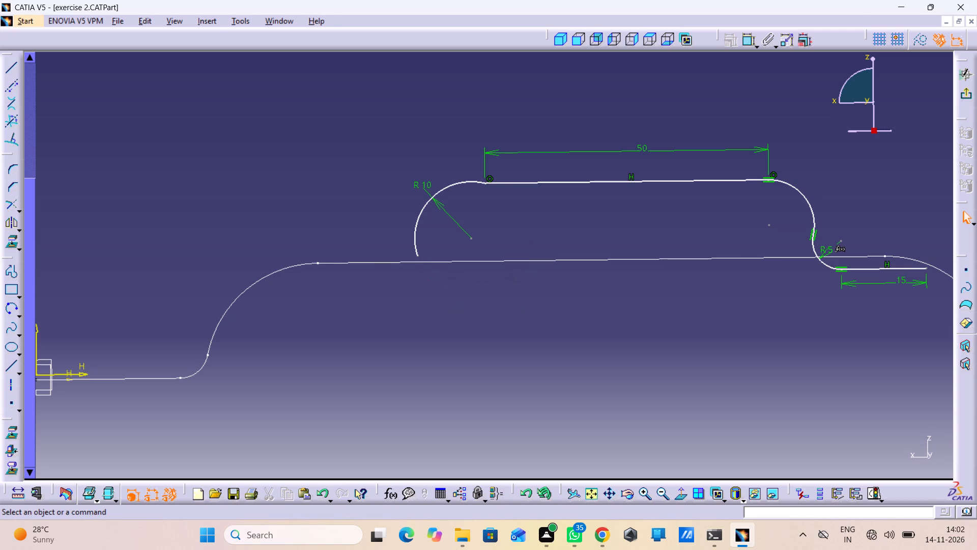
Add a tangency constraint between the near arc and the 50 mm top line.
click(738, 38)
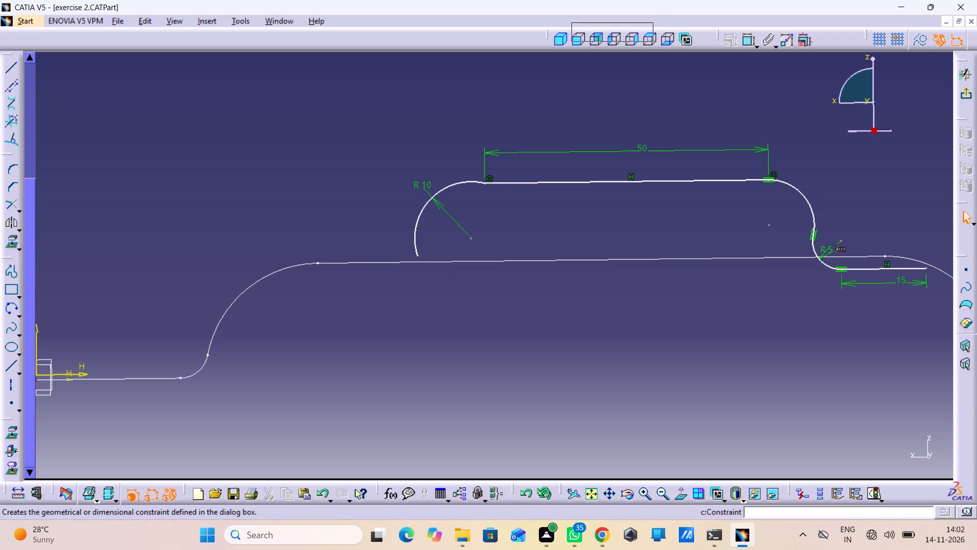
click(749, 42)
click(749, 42)
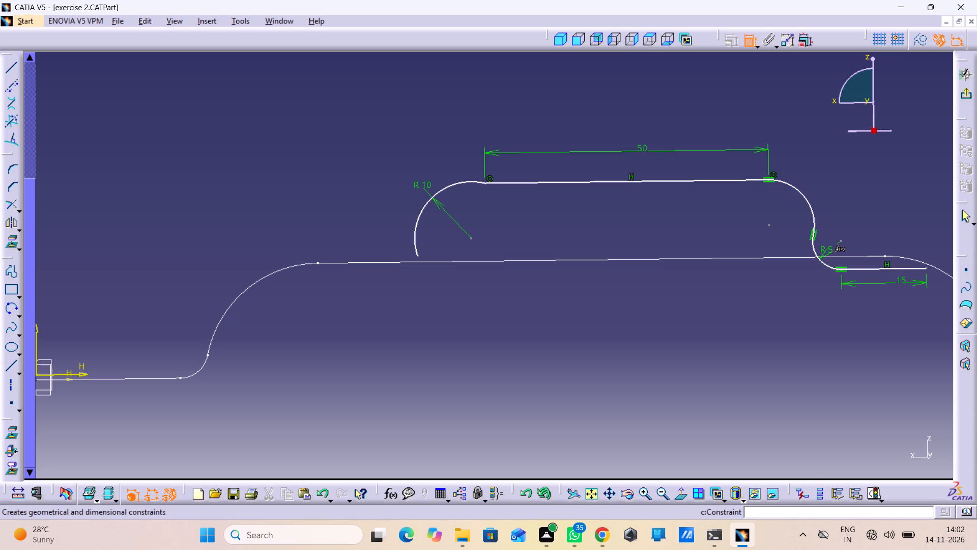
click(750, 43)
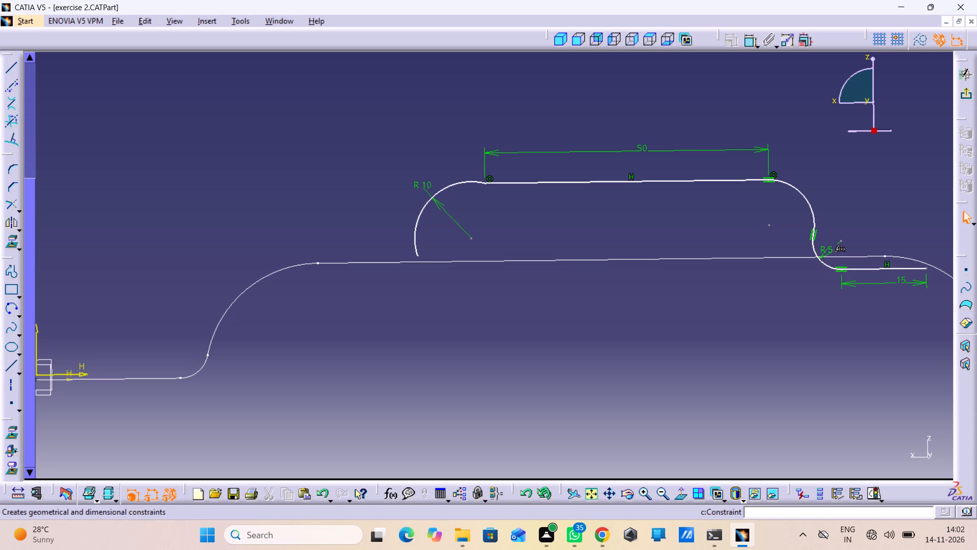
double_click(746, 43)
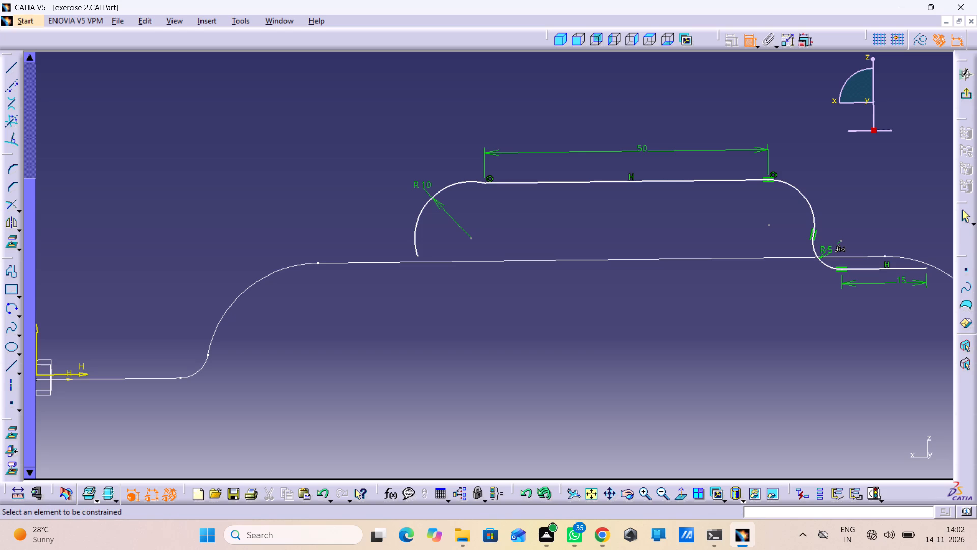
click(468, 182)
click(506, 183)
right_click(535, 115)
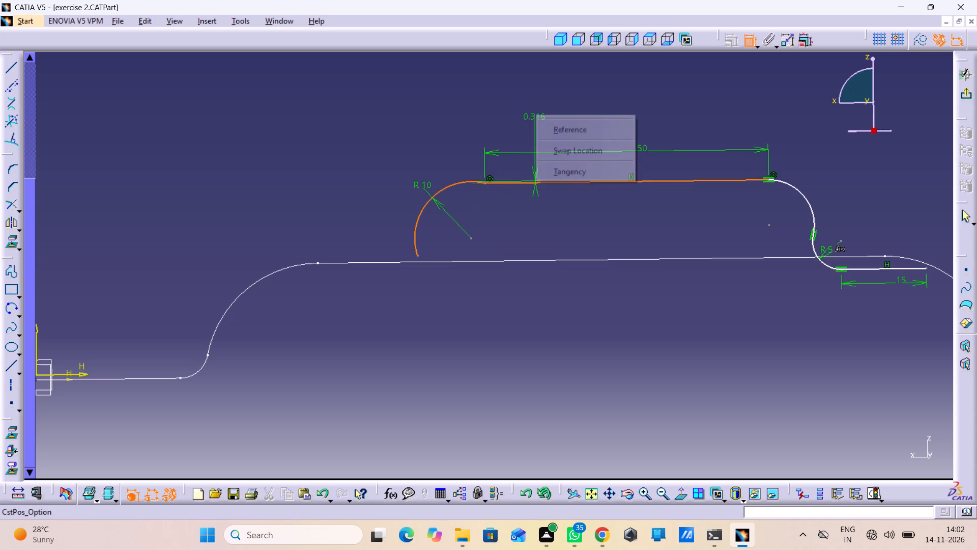
click(564, 174)
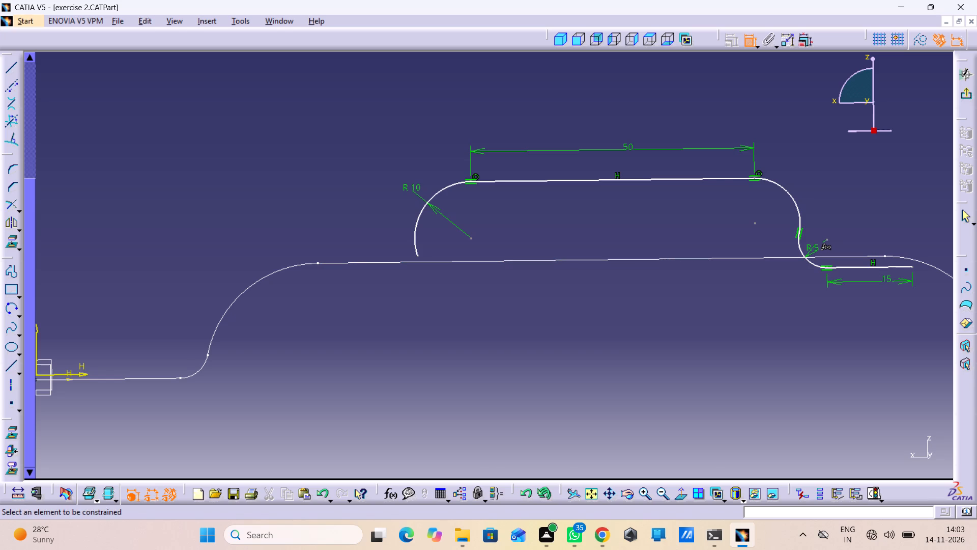
Draw a horizontal flange line about 11 mm long, running outward from directly below the near arc's lower end.
click(14, 74)
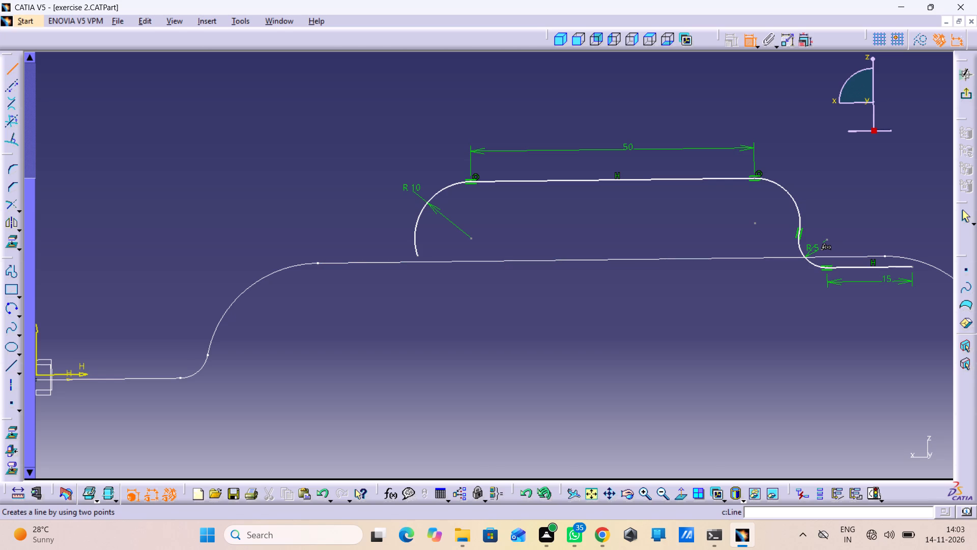
click(417, 282)
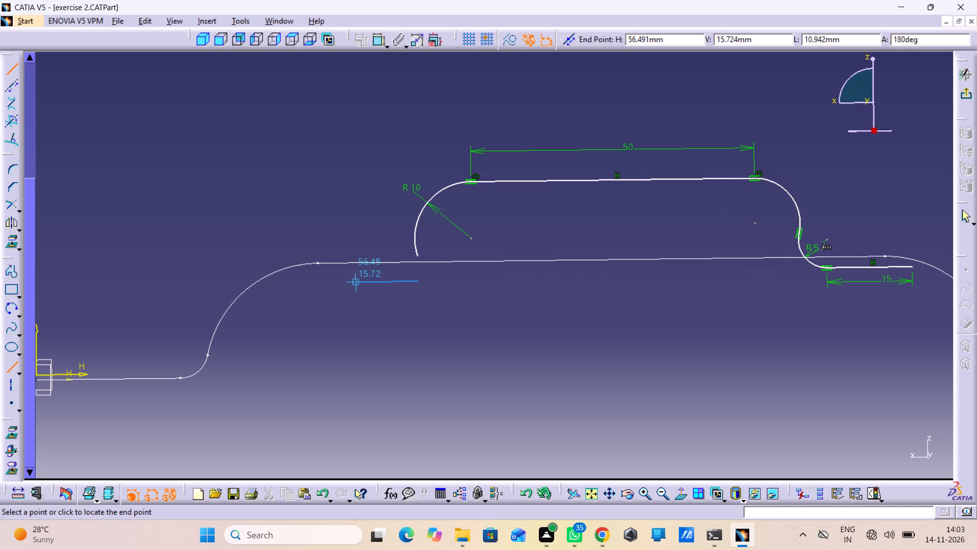
click(355, 281)
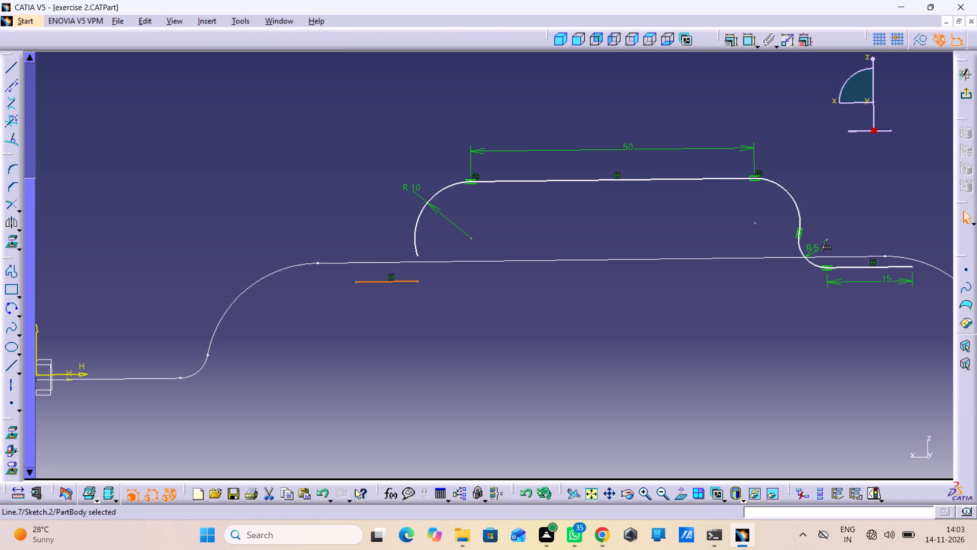
Make the new flange line's inner endpoint coincident with the near arc's lower endpoint.
click(683, 492)
middle_drag(408, 315, 408, 239)
right_click(408, 315)
click(752, 44)
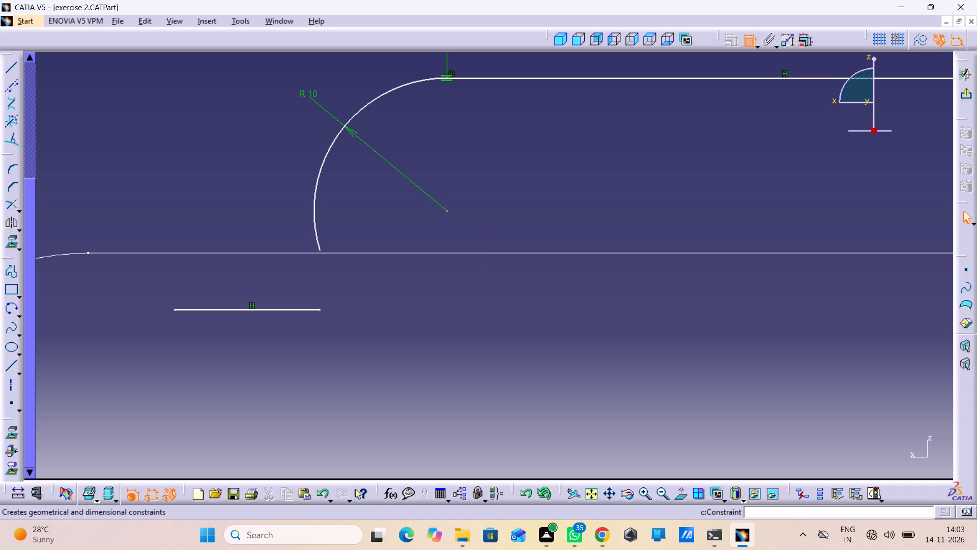
click(752, 44)
double_click(751, 47)
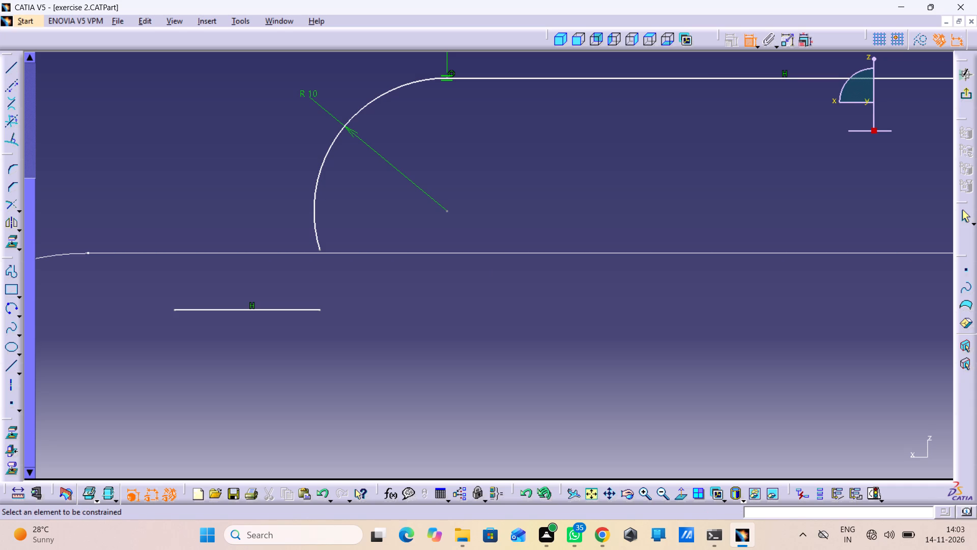
click(319, 251)
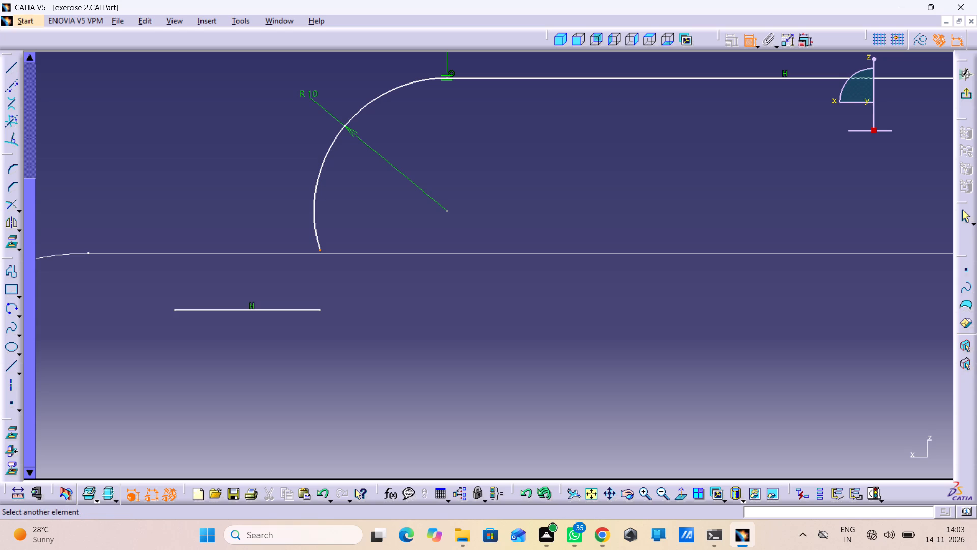
click(323, 309)
right_click(350, 302)
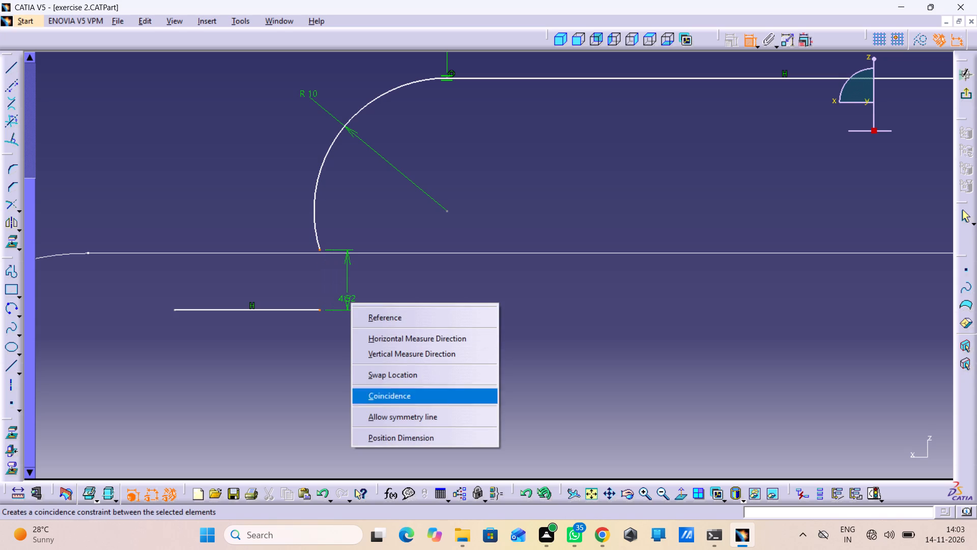
click(392, 399)
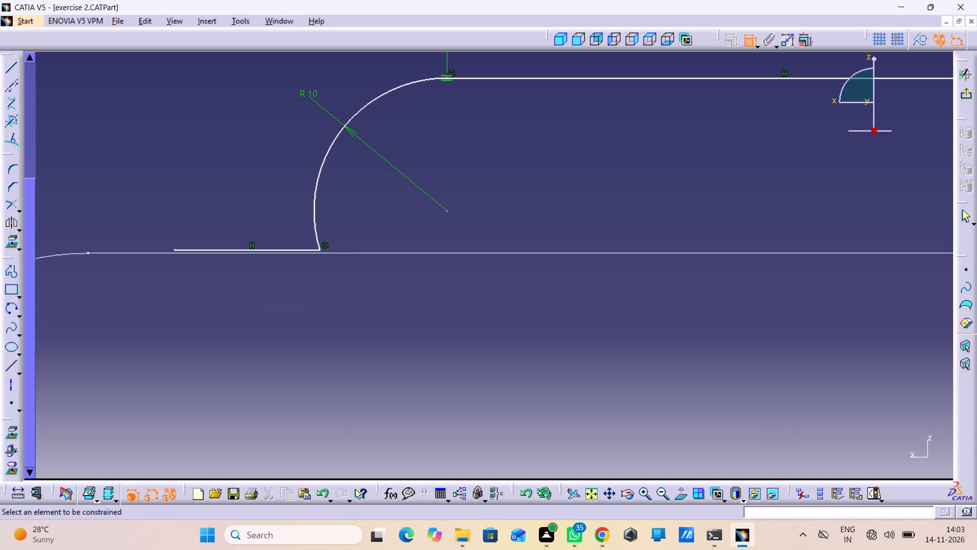
Round the corner between the near arc and the near flange line with a 5 mm radius.
click(9, 173)
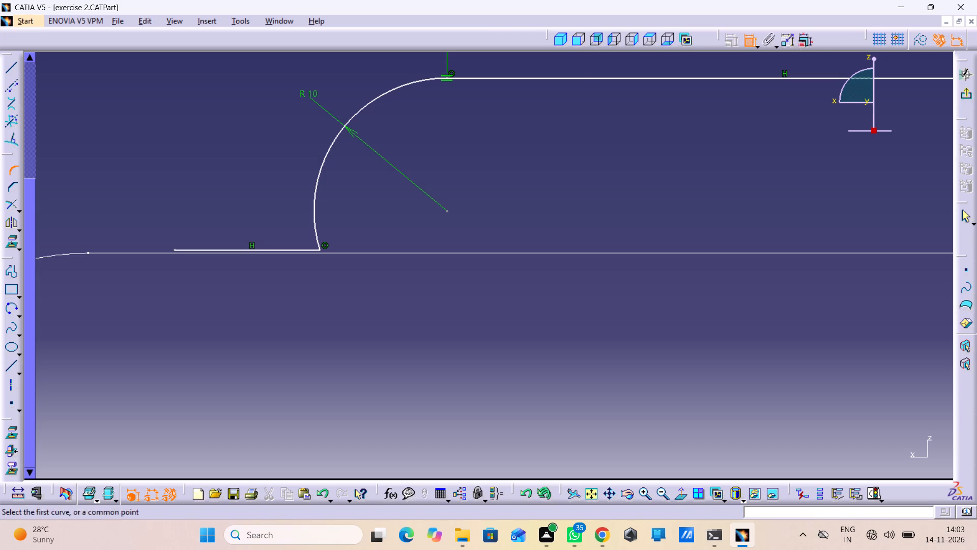
click(321, 249)
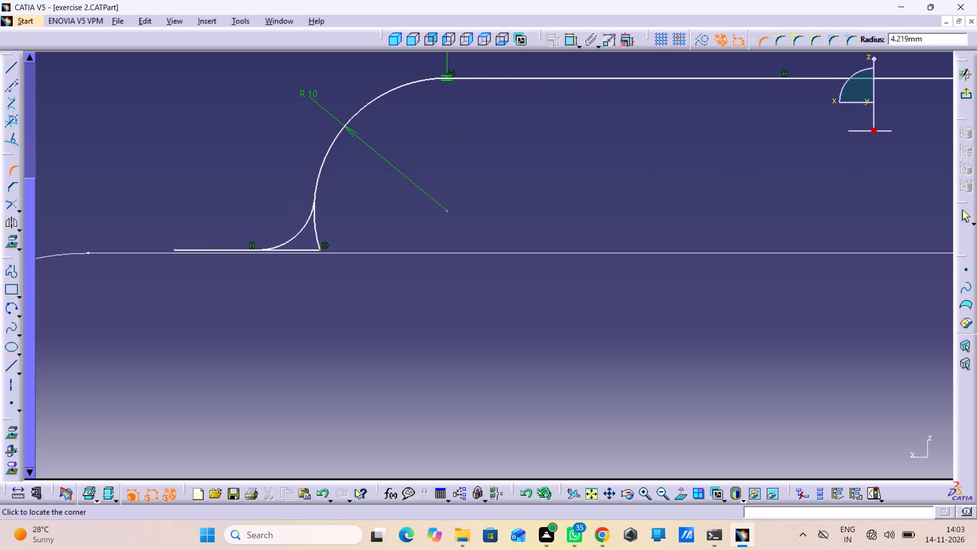
click(301, 230)
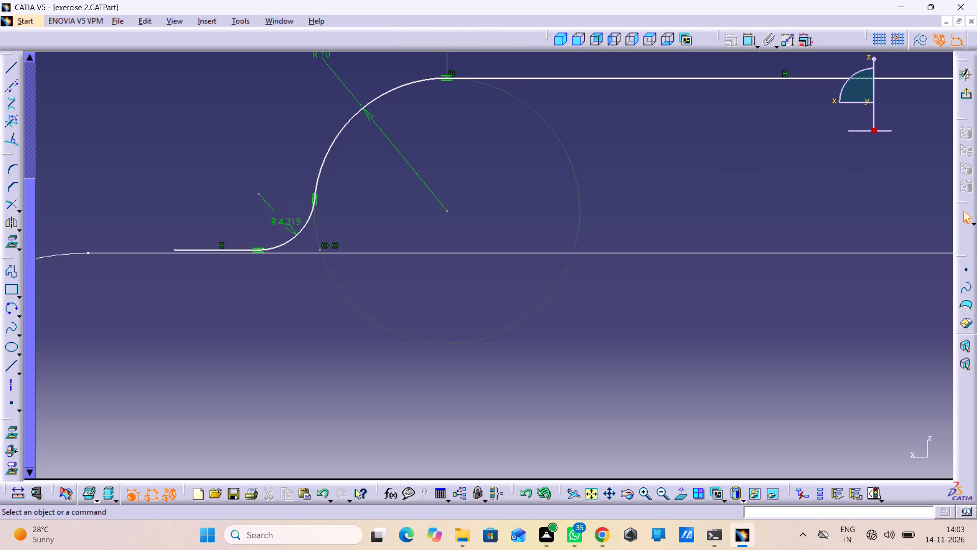
double_click(281, 225)
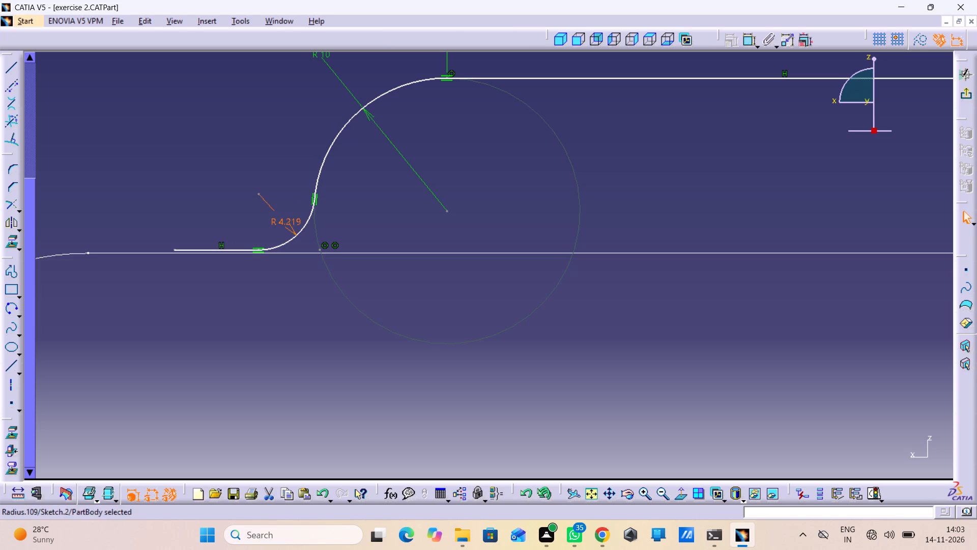
key(5)
key(Return)
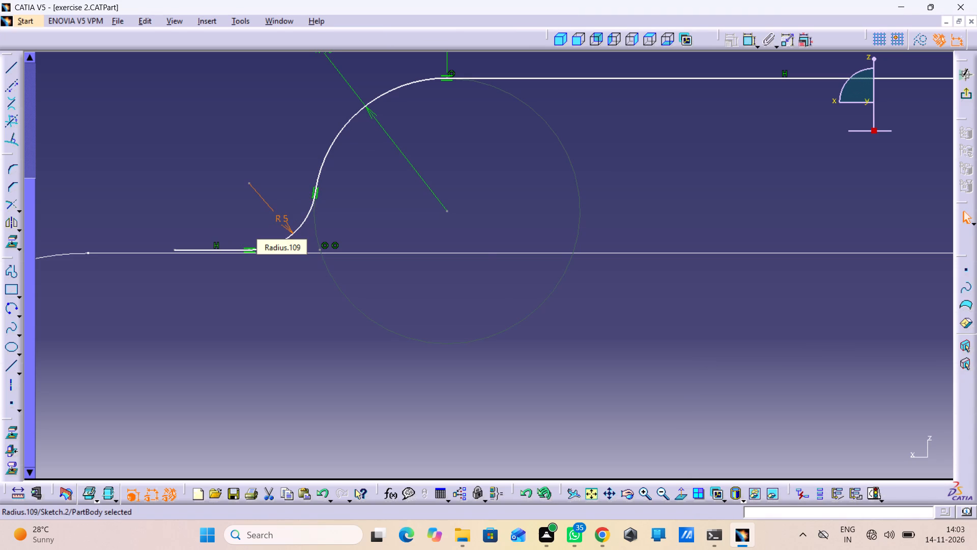
Move the near flange line down below the first profile's top line, roughly level with the far flange.
middle_drag(281, 225, 304, 287)
right_click(281, 225)
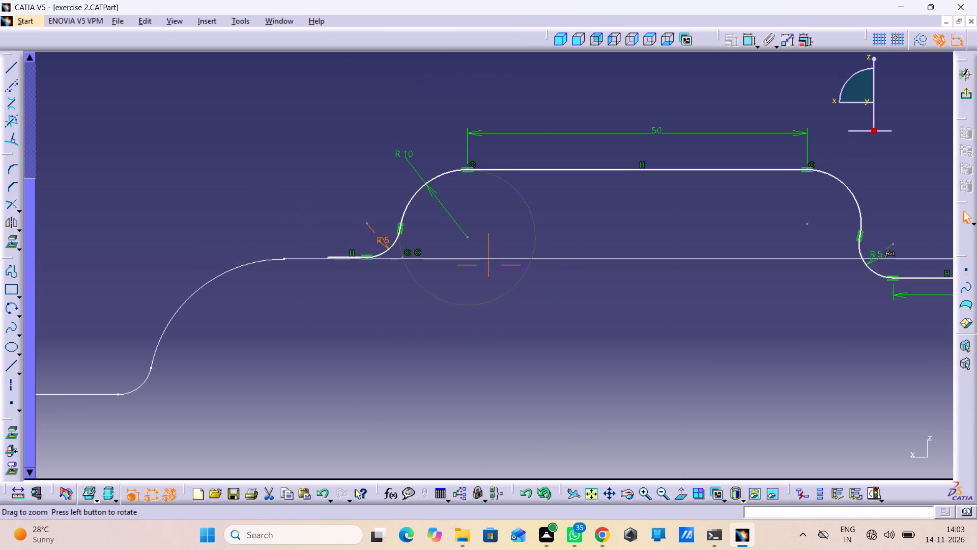
drag(353, 257, 353, 308)
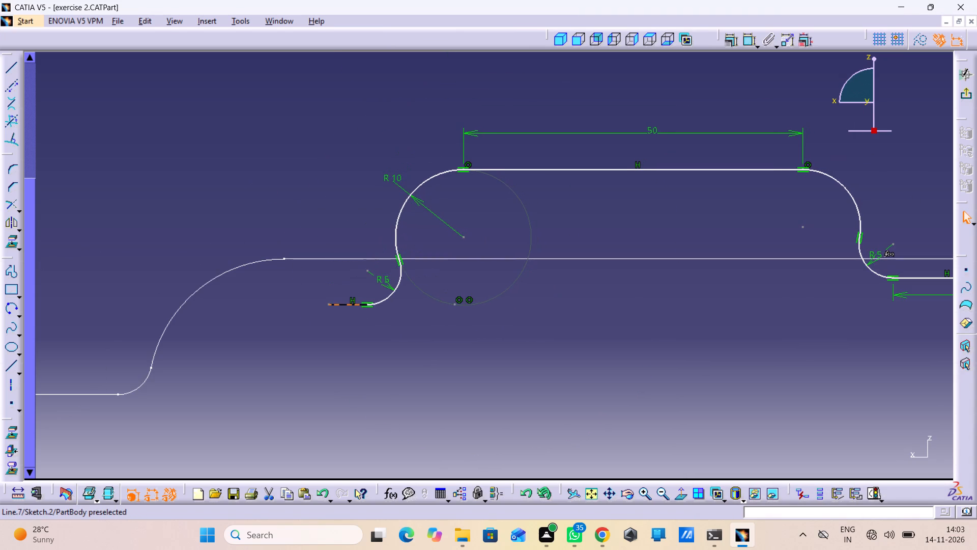
drag(353, 308, 352, 282)
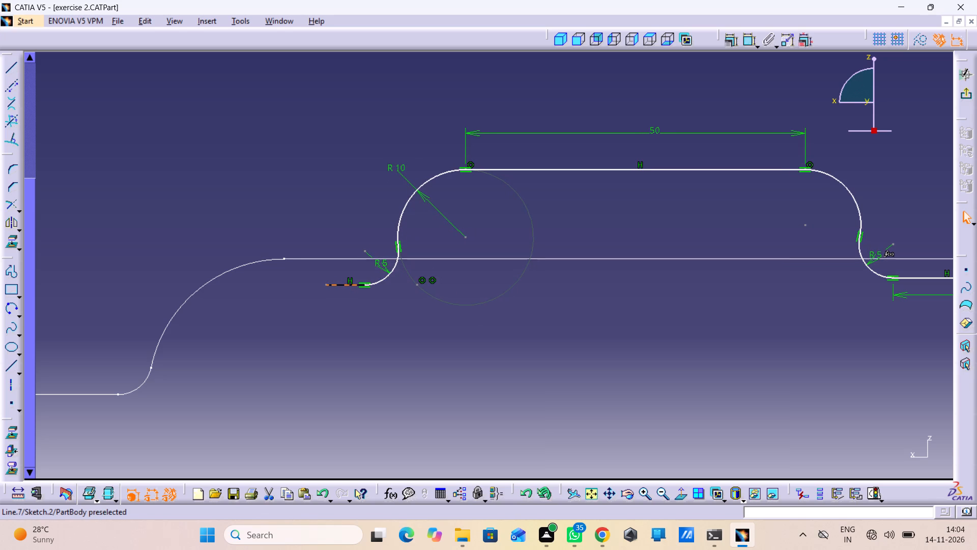
drag(352, 282, 349, 277)
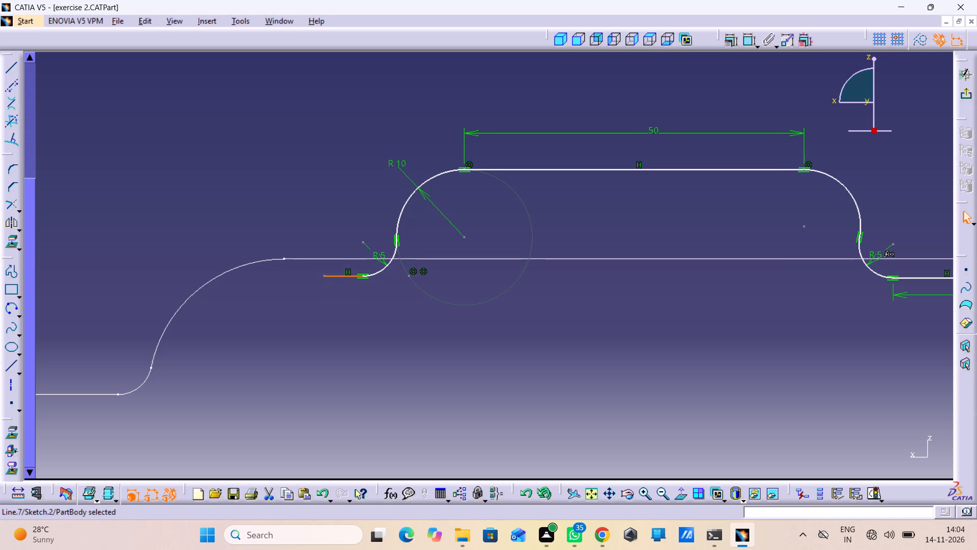
click(543, 191)
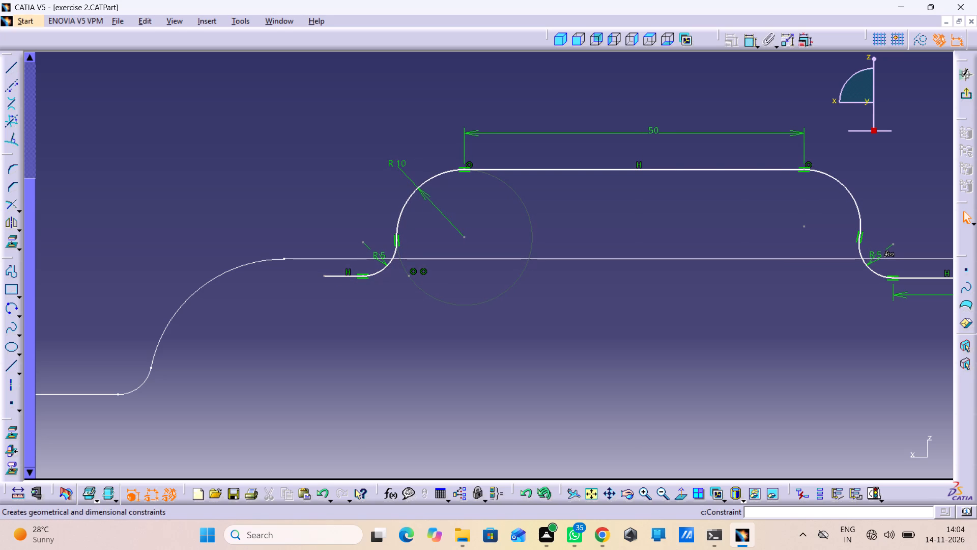
Dimension the near flange line's length and set it to 15 mm.
click(743, 46)
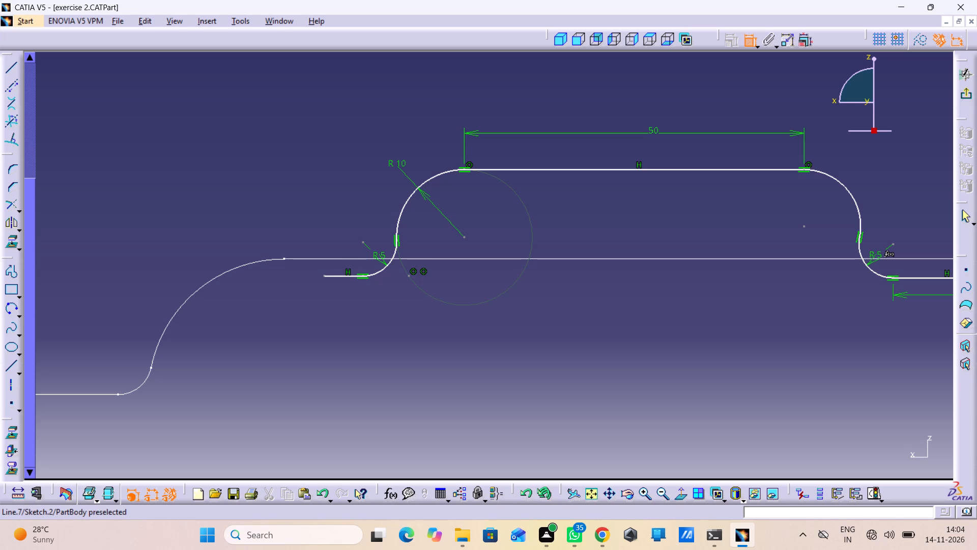
click(336, 274)
triple_click(295, 311)
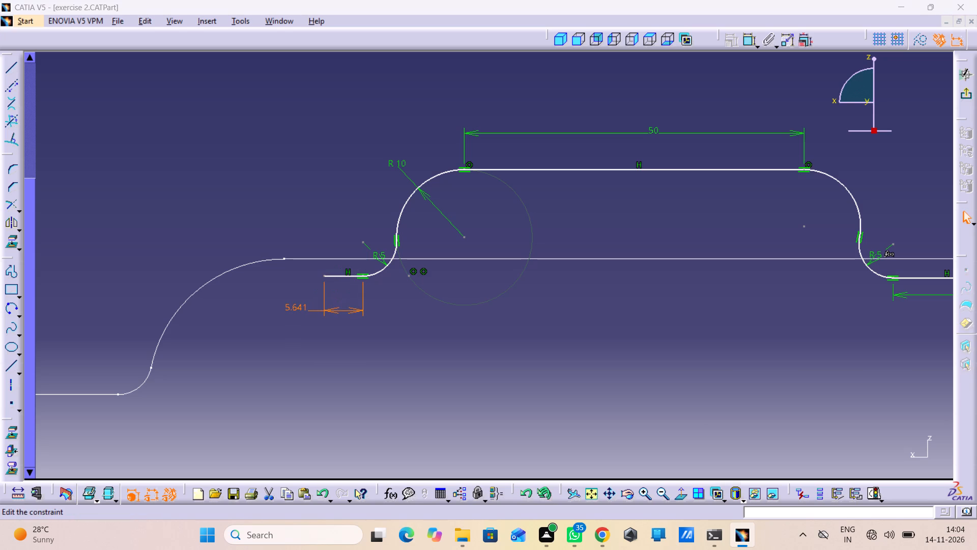
text(15)
key(Return)
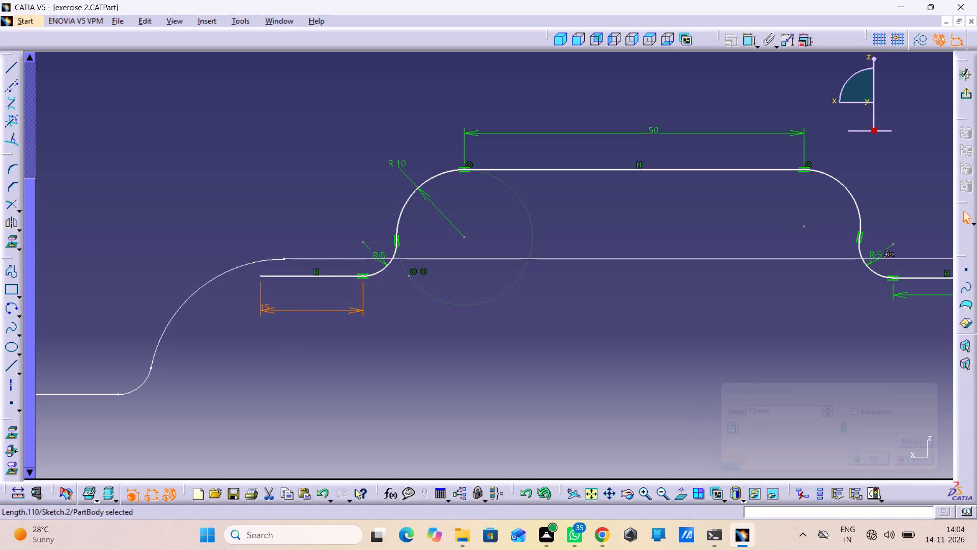
Dimension the far arc's radius and set it to 10 mm.
middle_drag(462, 306, 486, 367)
right_click(462, 306)
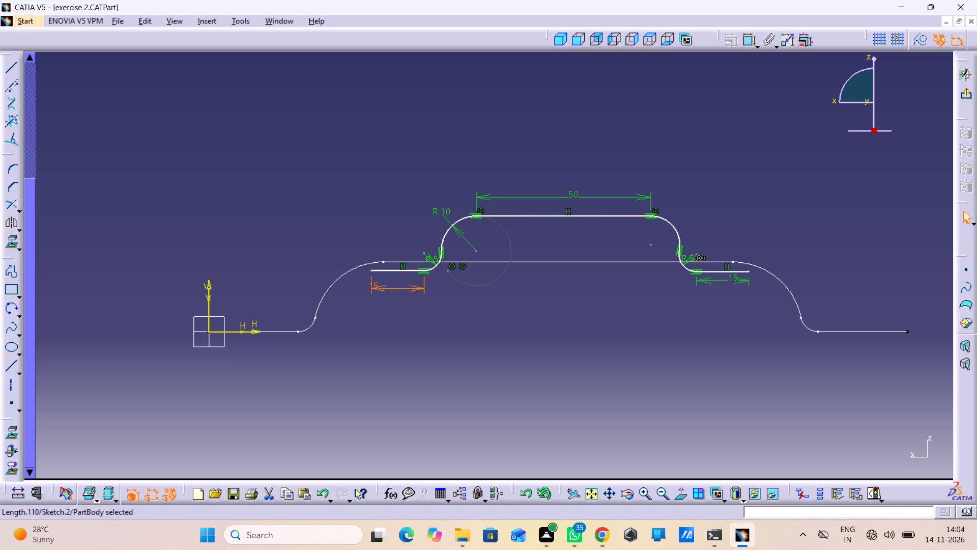
click(676, 227)
drag(709, 135, 715, 127)
double_click(748, 36)
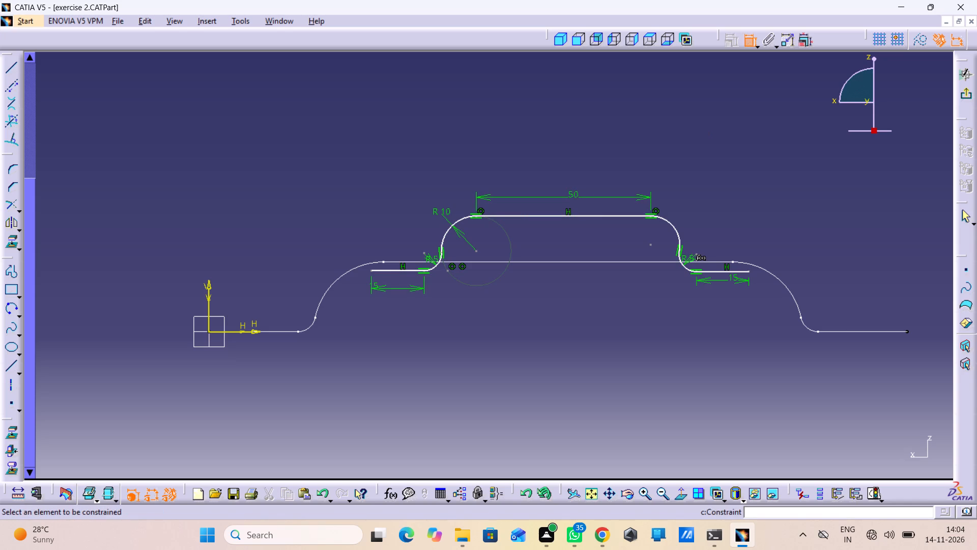
drag(672, 227, 686, 222)
click(707, 204)
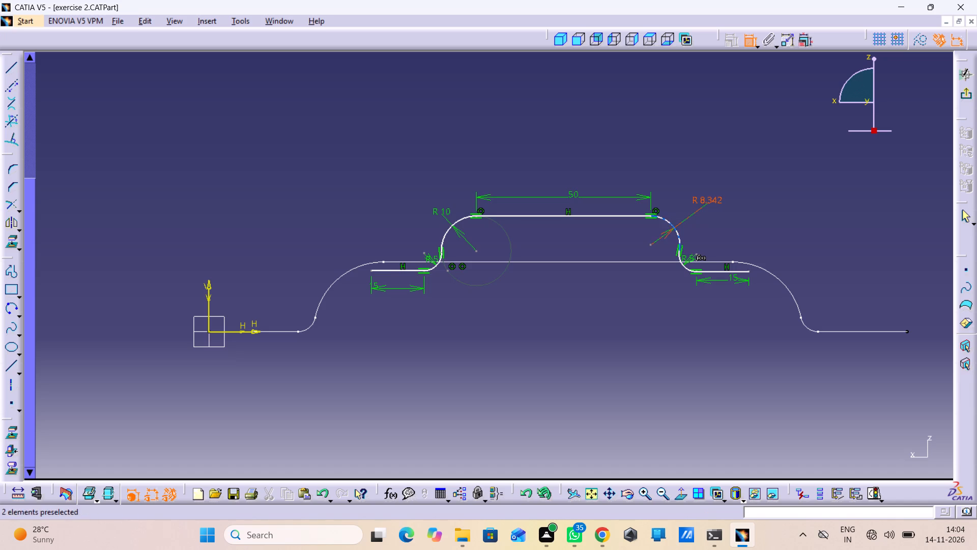
double_click(707, 196)
text(10)
key(Return)
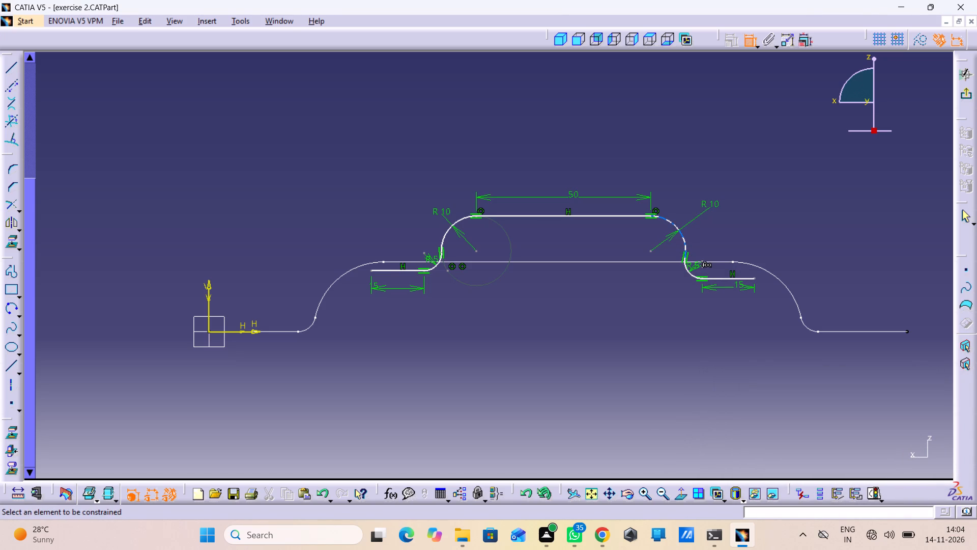
Make the junction point of the far 10 mm arc and 5 mm corner coincident with the first profile's top line.
middle_drag(675, 279, 680, 184)
right_click(675, 279)
middle_drag(691, 190, 255, 241)
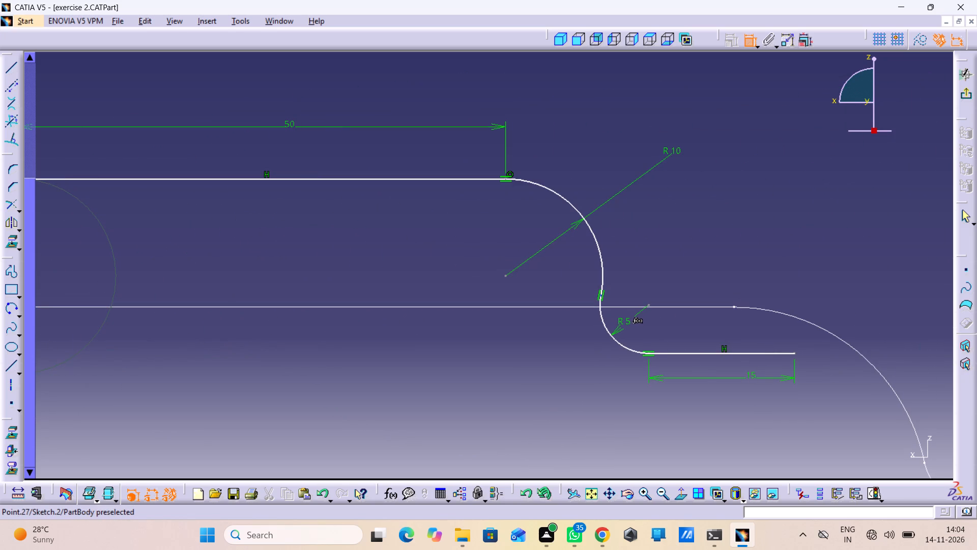
click(600, 295)
click(566, 306)
right_click(651, 245)
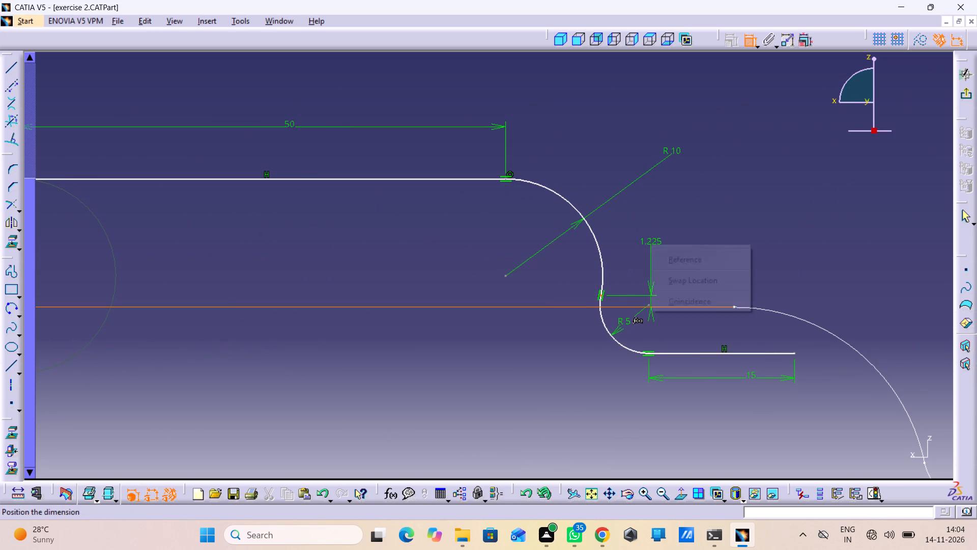
click(696, 301)
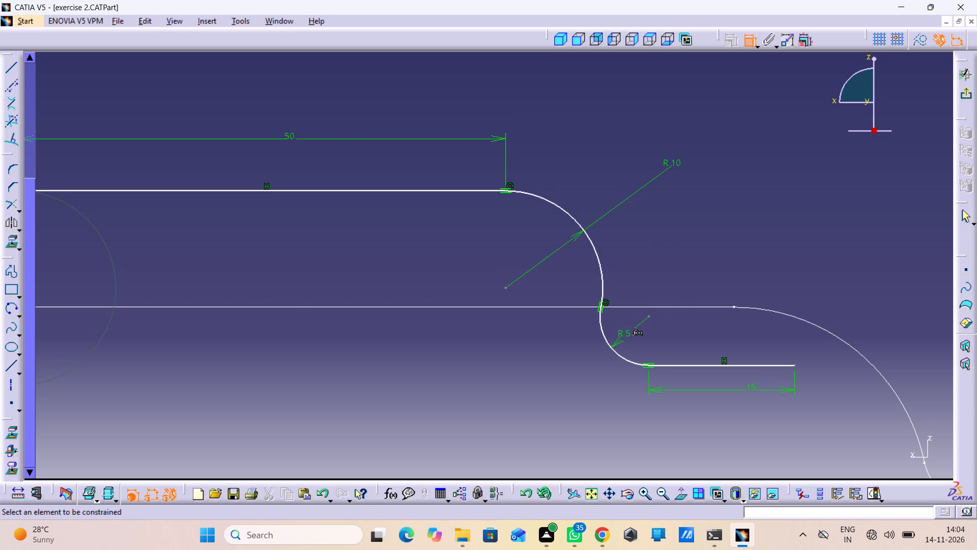
Make the junction point of the near 10 mm arc and 5 mm corner coincident with the first profile's top line.
middle_drag(442, 334, 494, 450)
right_click(442, 334)
middle_drag(332, 340, 336, 232)
right_click(332, 340)
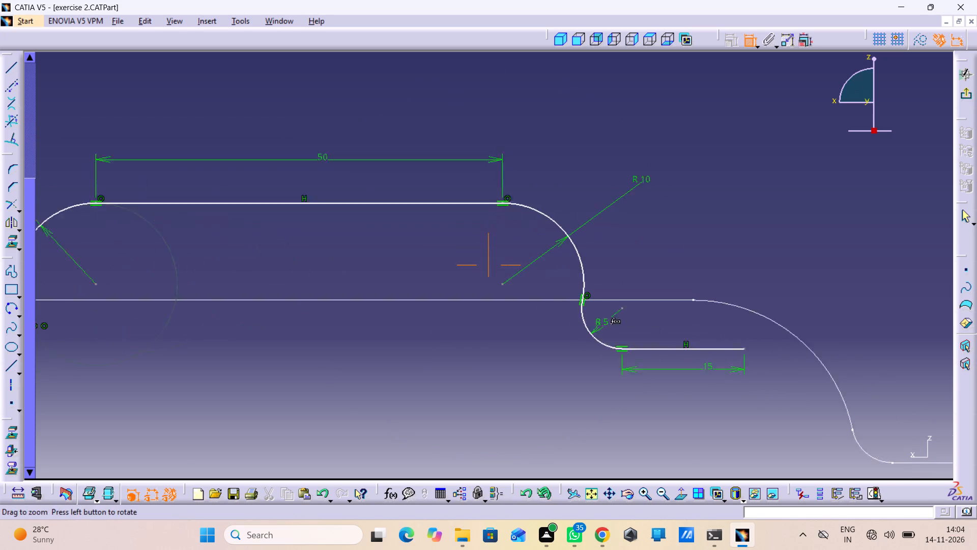
middle_drag(336, 232, 336, 231)
middle_drag(336, 231, 853, 210)
scroll(461, 228, down, 1)
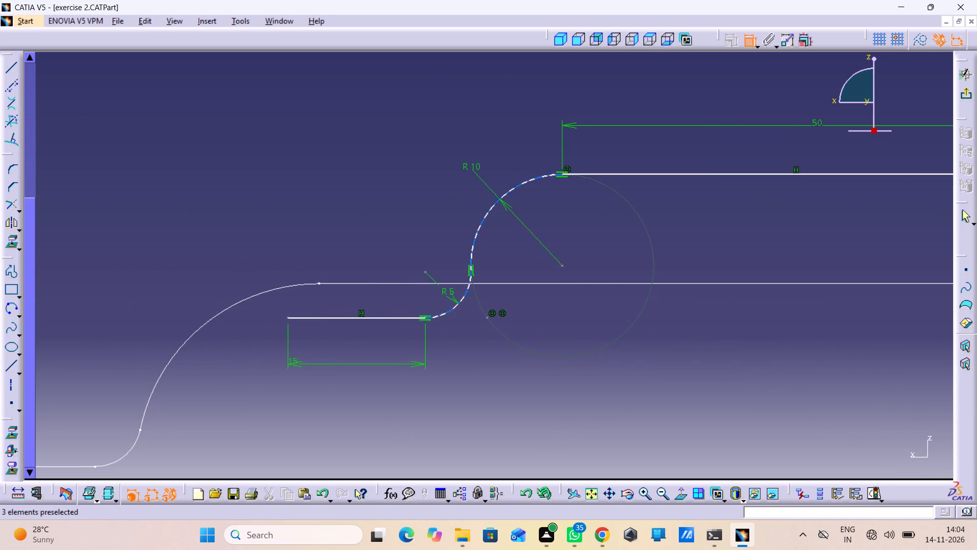
click(472, 271)
drag(491, 283, 498, 283)
right_click(673, 259)
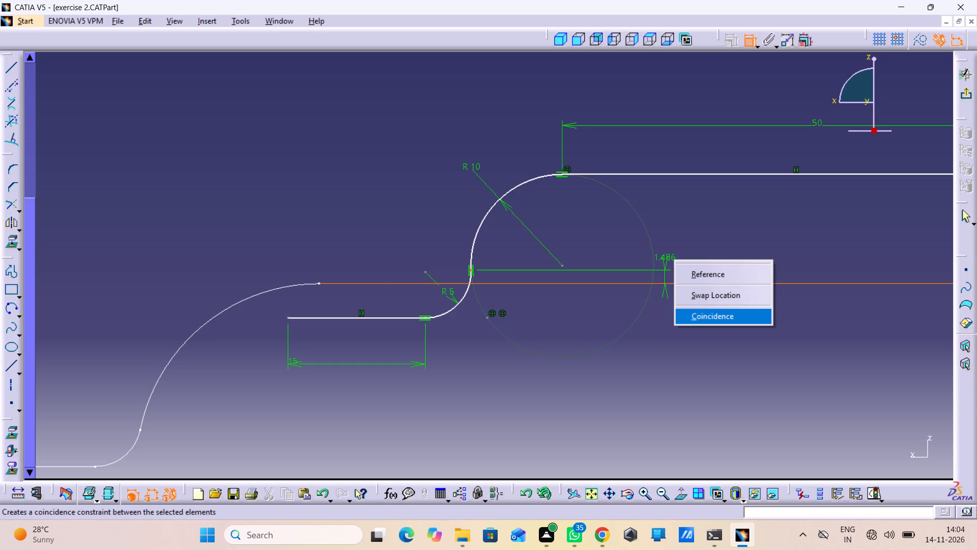
click(718, 319)
Dimension the height between the 50 mm top line and the first profile's top line, setting it to 10 mm.
middle_drag(694, 339, 725, 426)
right_click(694, 339)
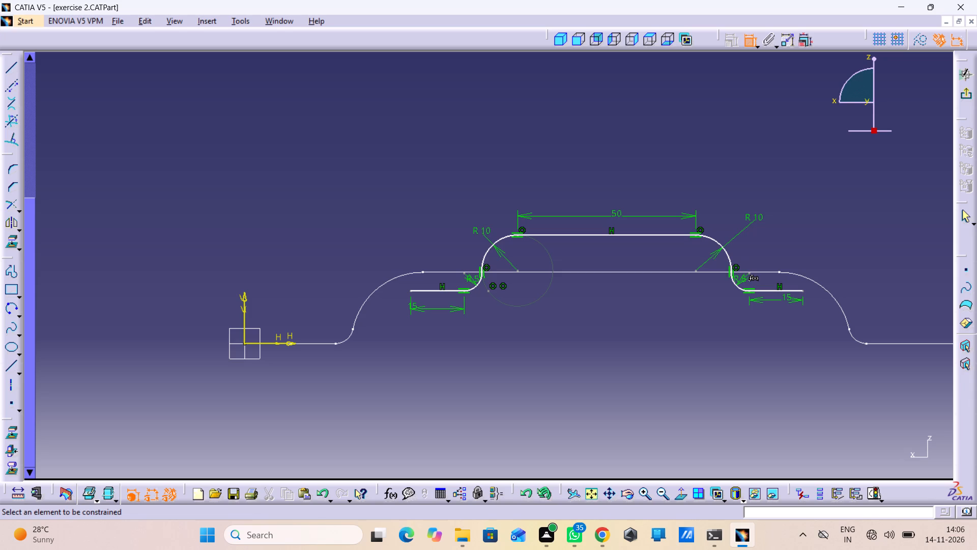
click(605, 235)
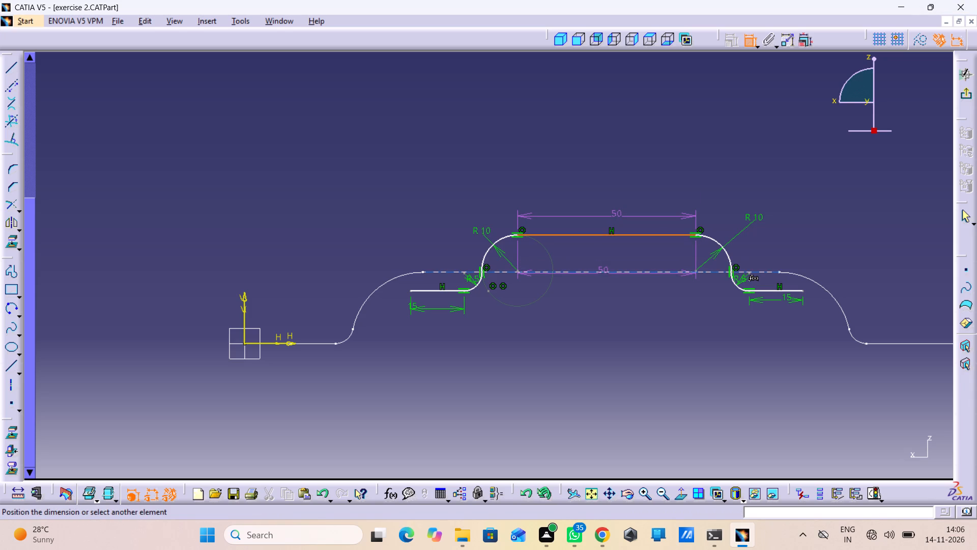
click(603, 274)
click(607, 260)
click(598, 253)
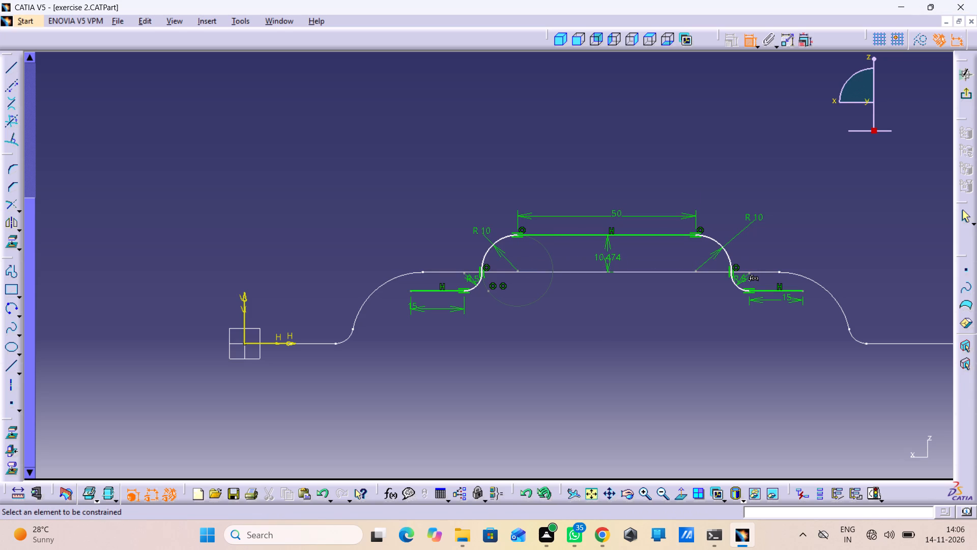
double_click(598, 253)
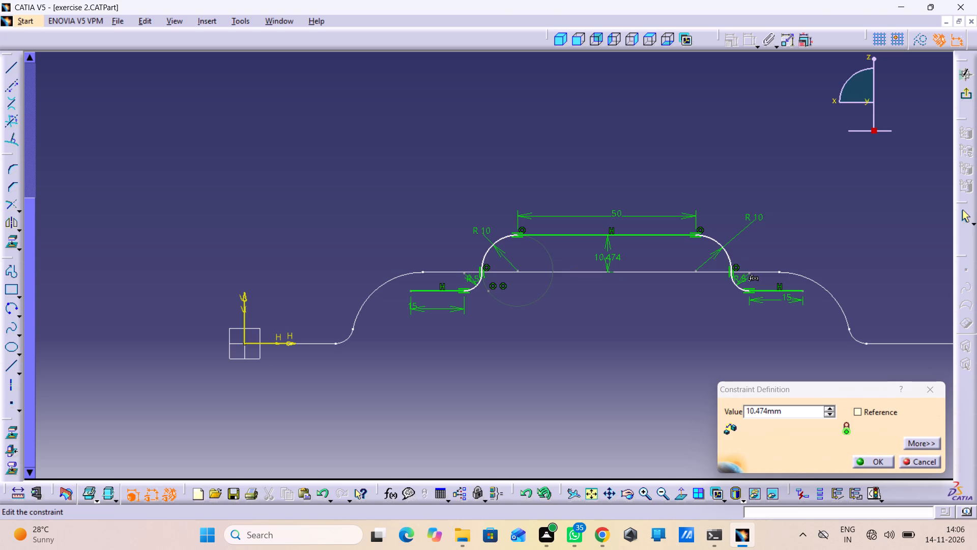
drag(787, 415, 752, 418)
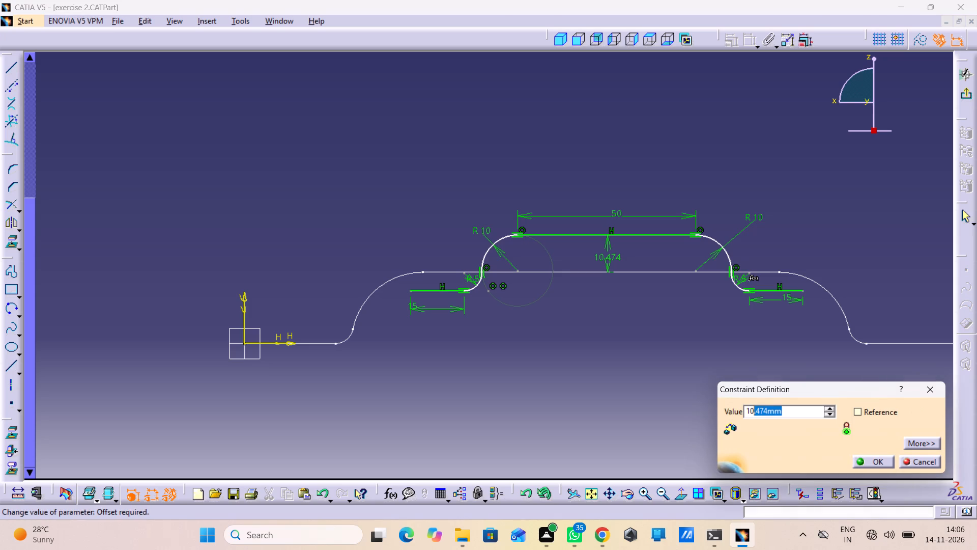
key(BackSpace)
key(Return)
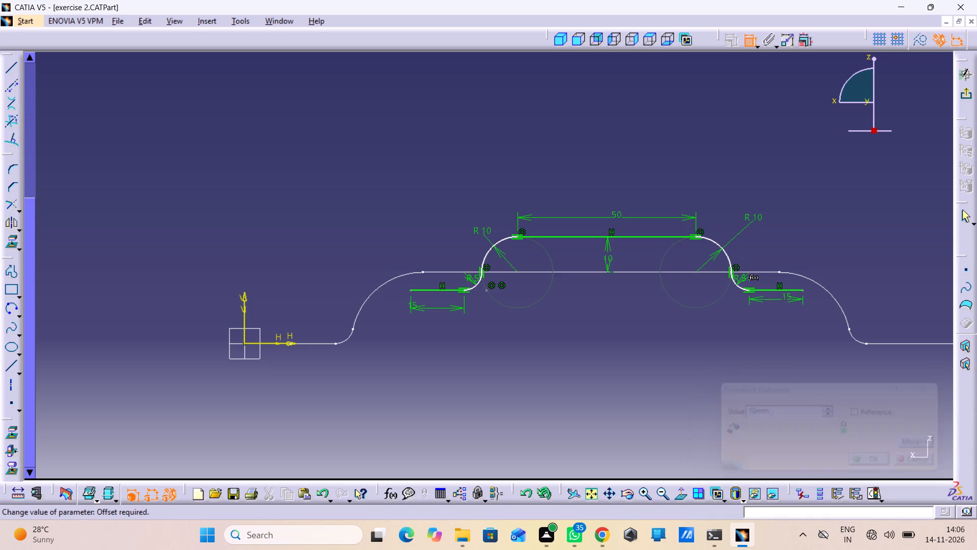
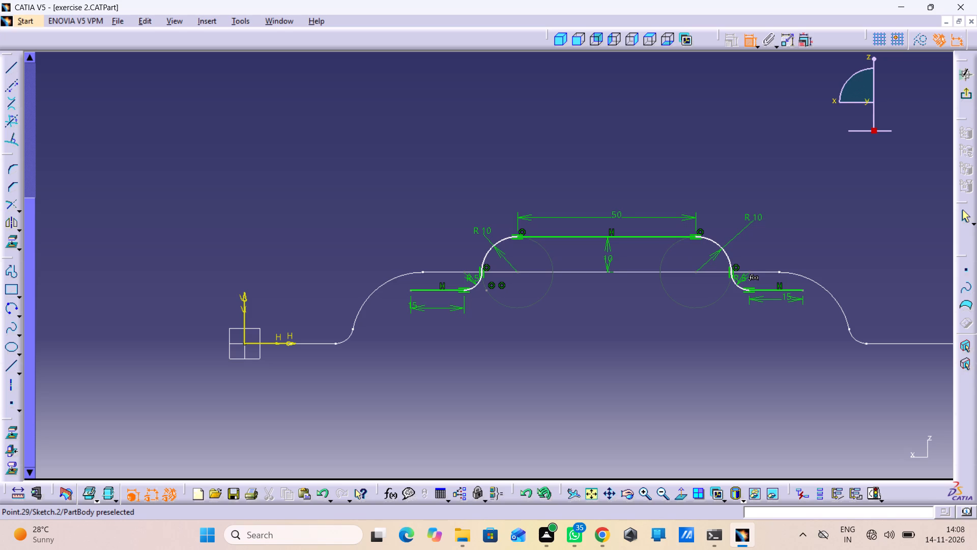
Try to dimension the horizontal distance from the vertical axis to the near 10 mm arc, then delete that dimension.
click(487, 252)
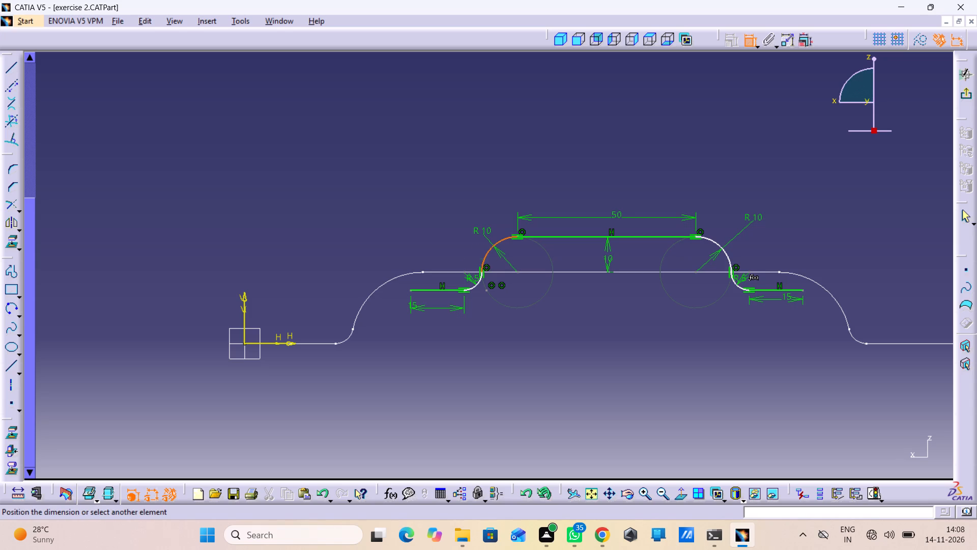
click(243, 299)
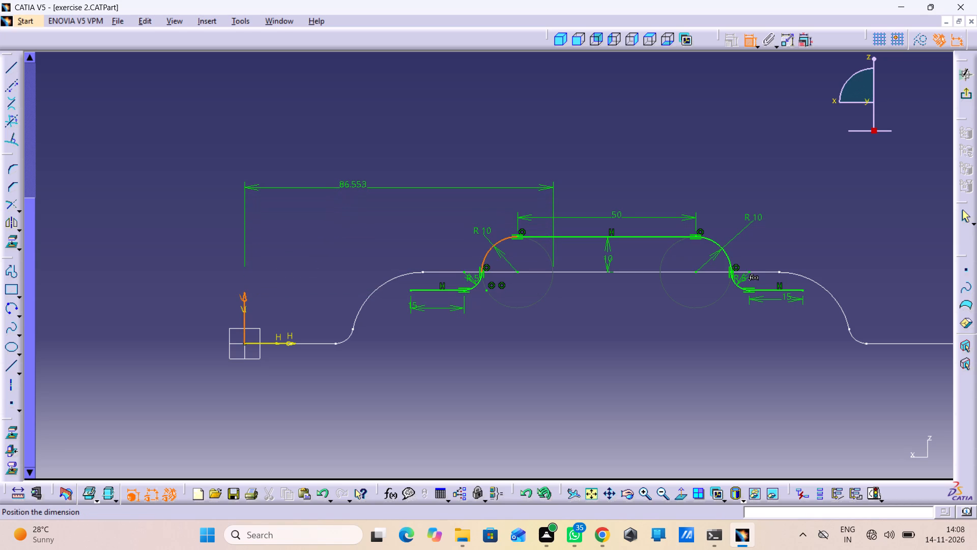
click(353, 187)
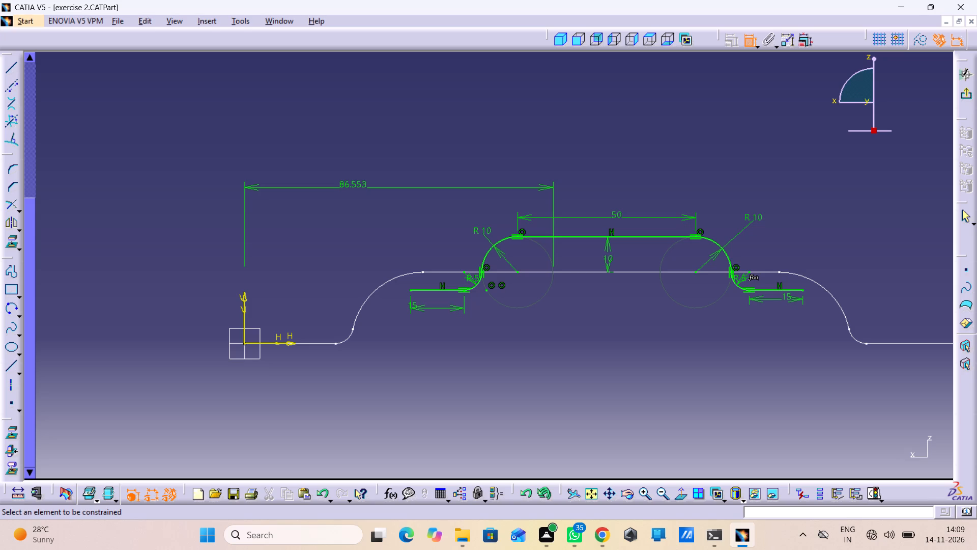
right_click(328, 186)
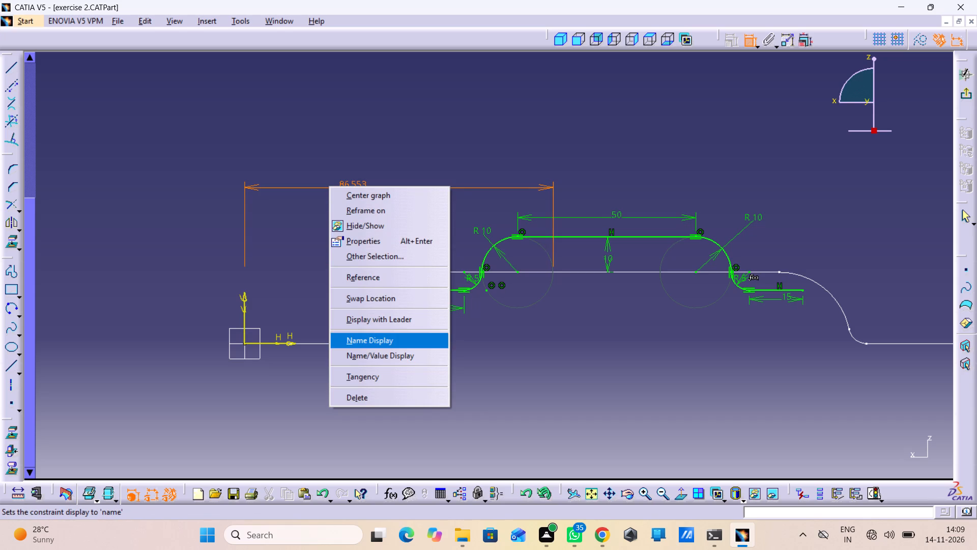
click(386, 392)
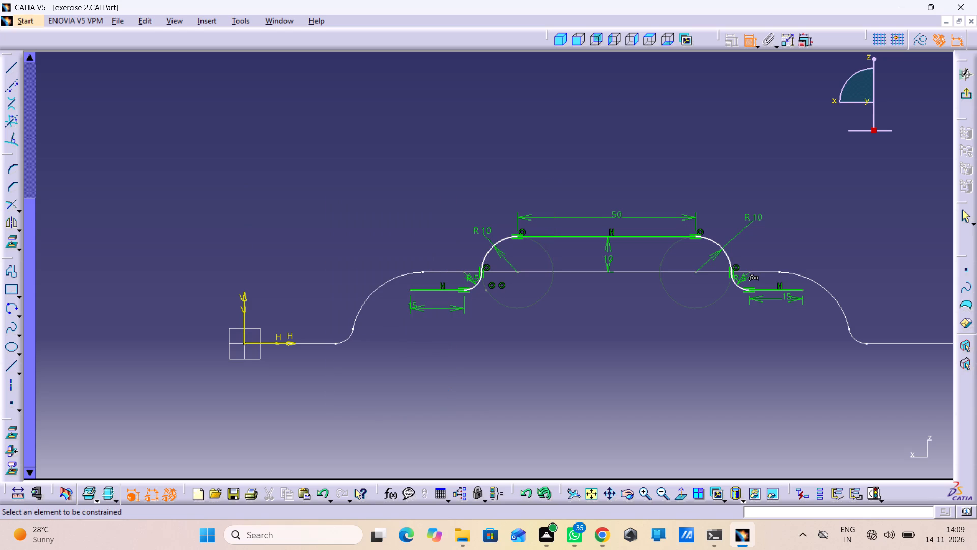
Draw a vertical axis line about 45 mm long upward from the base level through the middle of the 50 mm profile.
click(8, 383)
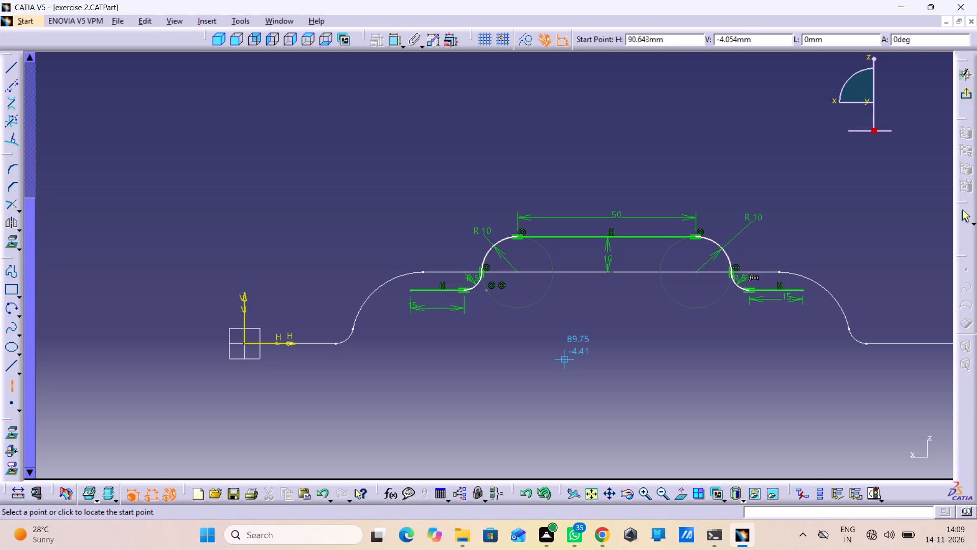
click(610, 345)
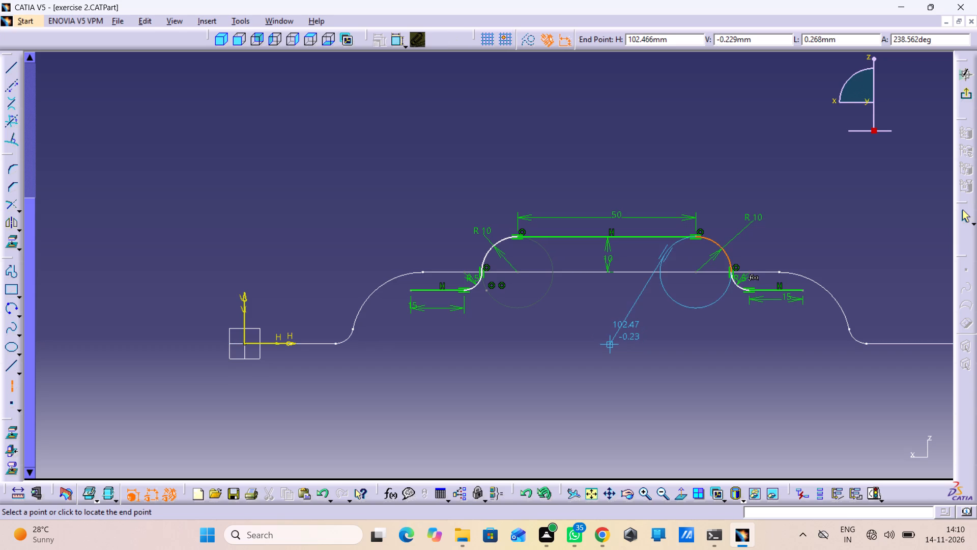
click(609, 186)
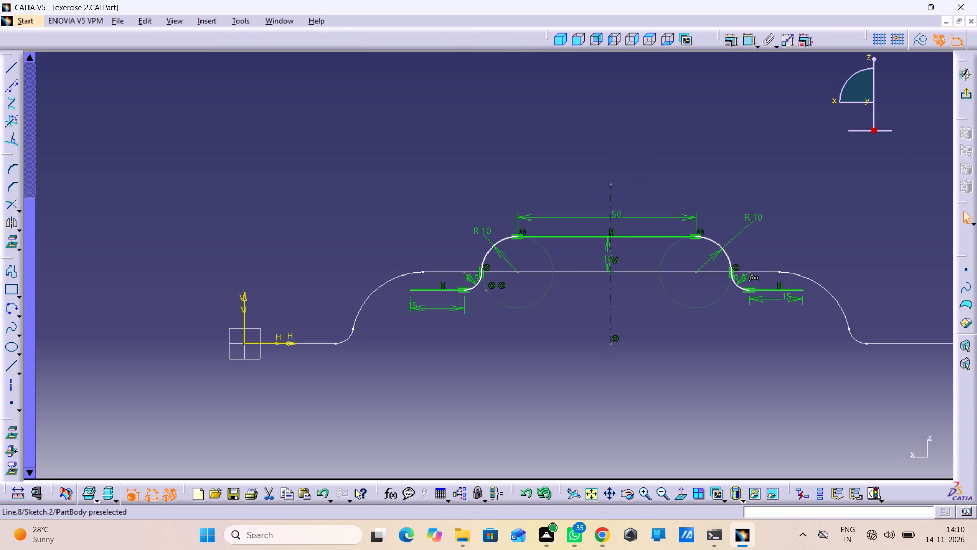
click(640, 377)
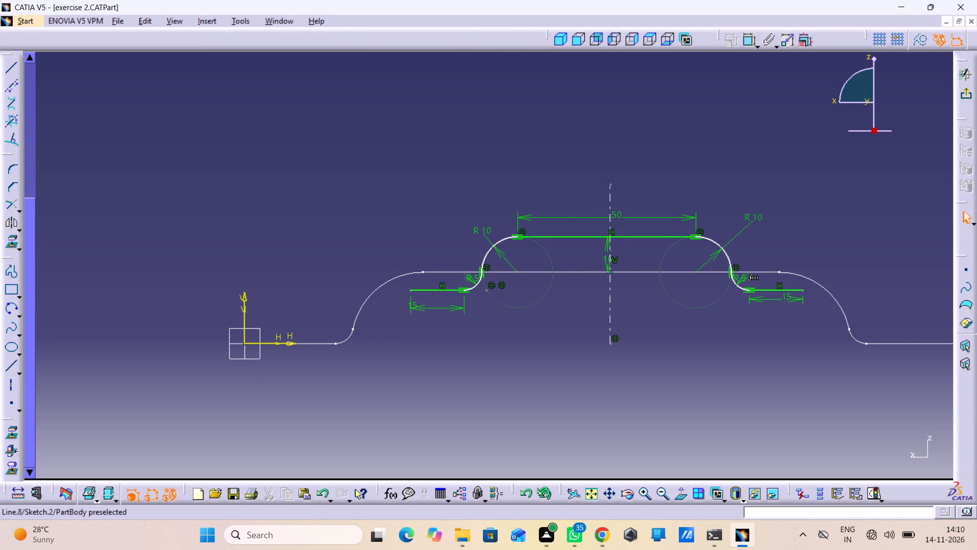
Dimension the distance from the sketch's vertical axis to the new axis line and set it to 100 mm.
double_click(748, 49)
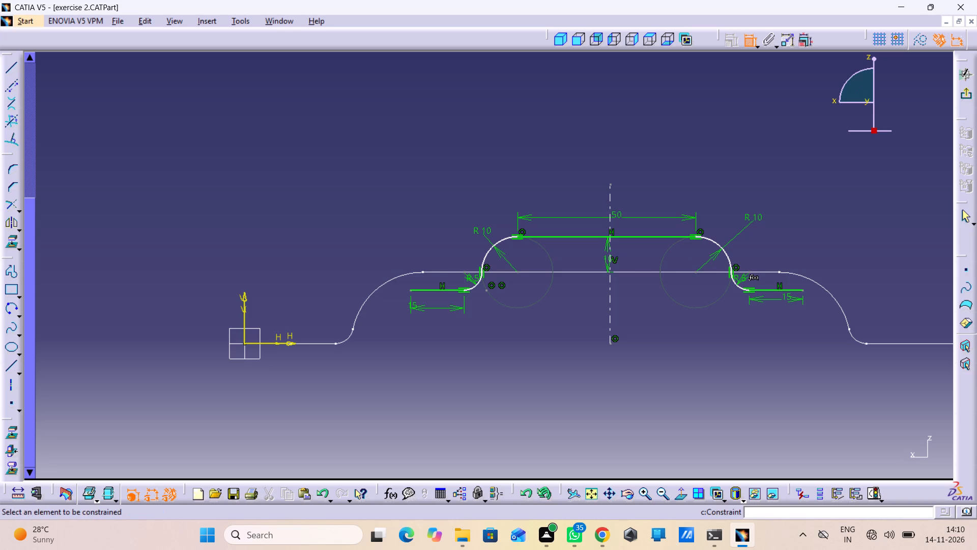
click(612, 300)
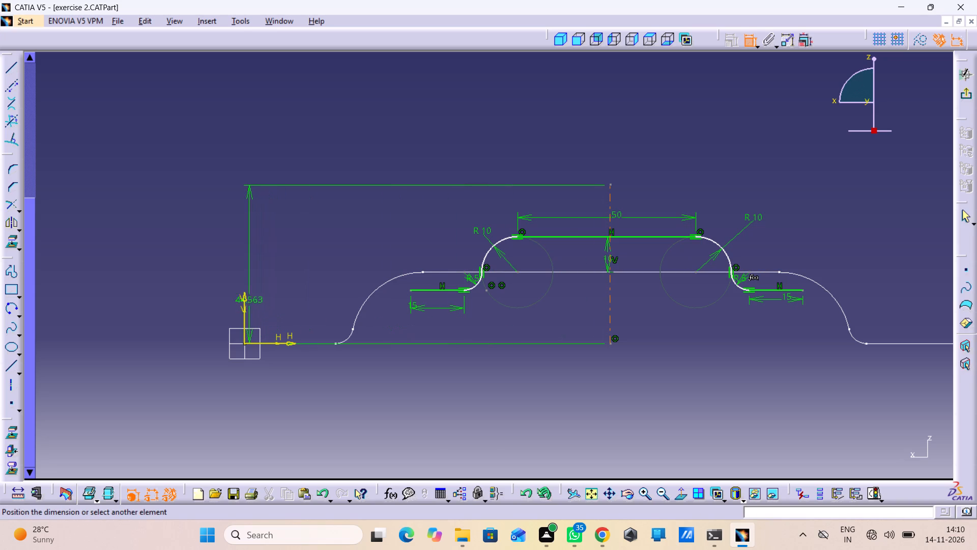
click(247, 300)
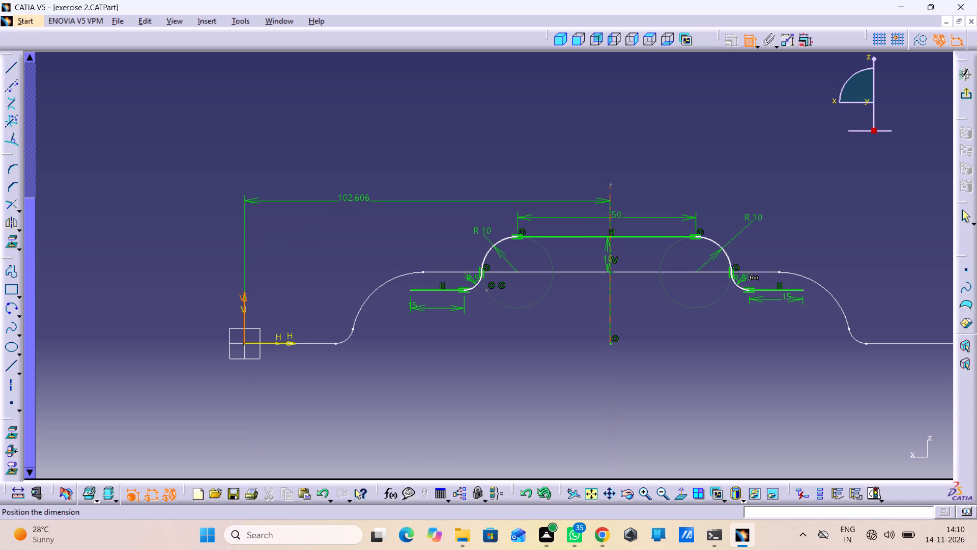
click(355, 201)
double_click(357, 198)
key(1)
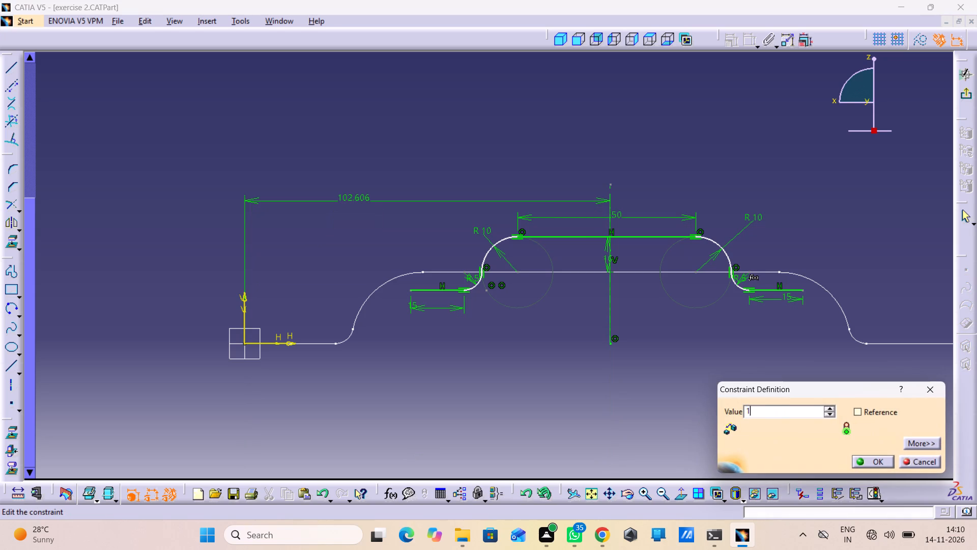
text(00)
key(Return)
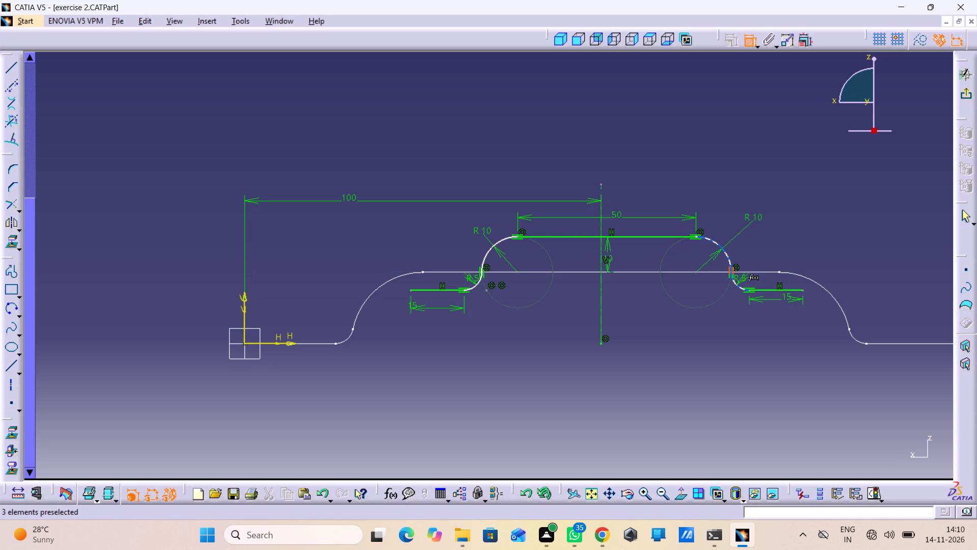
Constrain the near and far 10 mm arcs symmetric about the new vertical axis line.
click(489, 257)
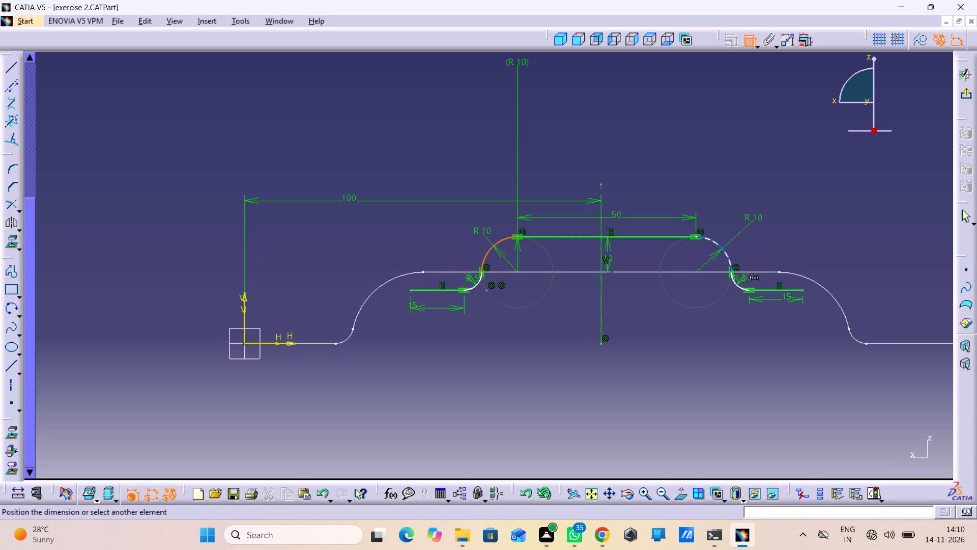
click(724, 252)
right_click(709, 164)
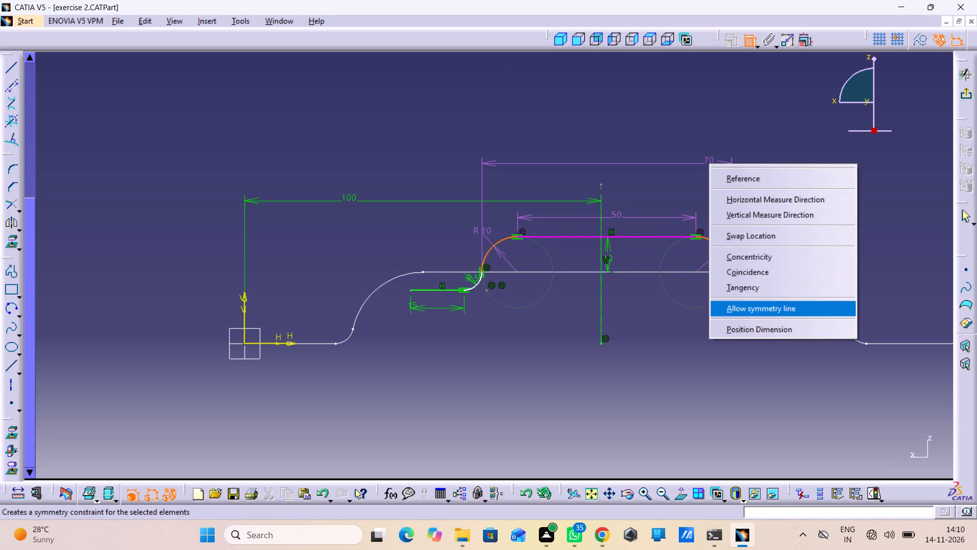
click(732, 304)
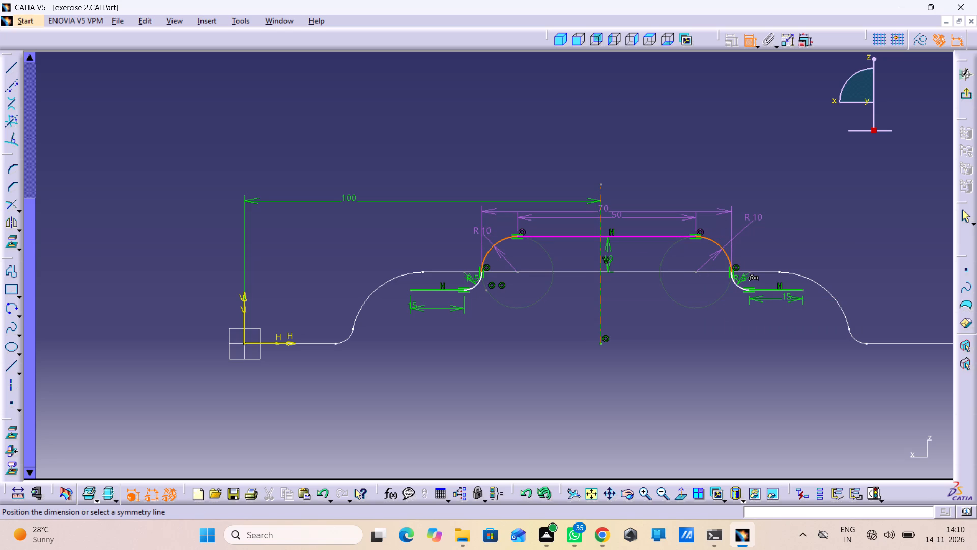
click(602, 212)
click(669, 427)
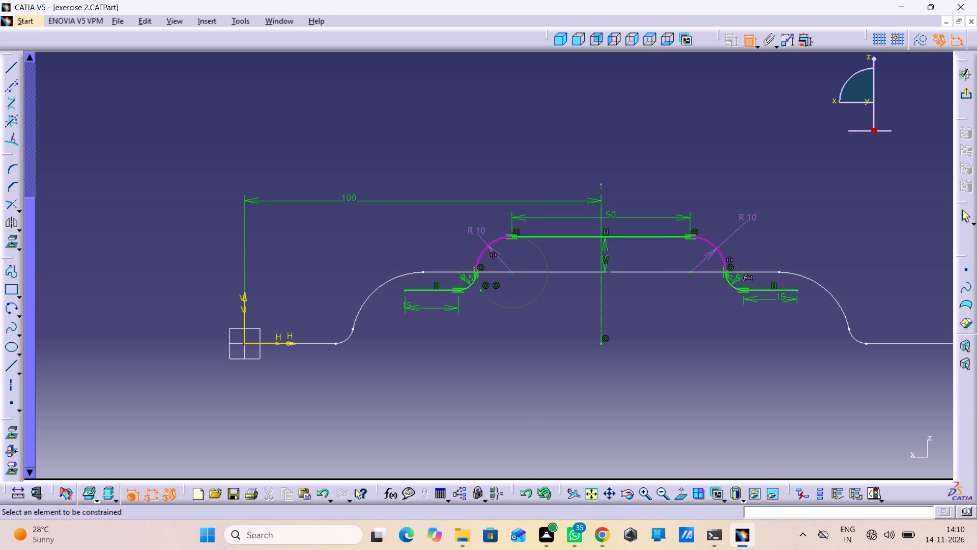
Delete the redundant 10 mm radius dimension on the far arc and exit the sketch.
right_click(742, 218)
click(792, 427)
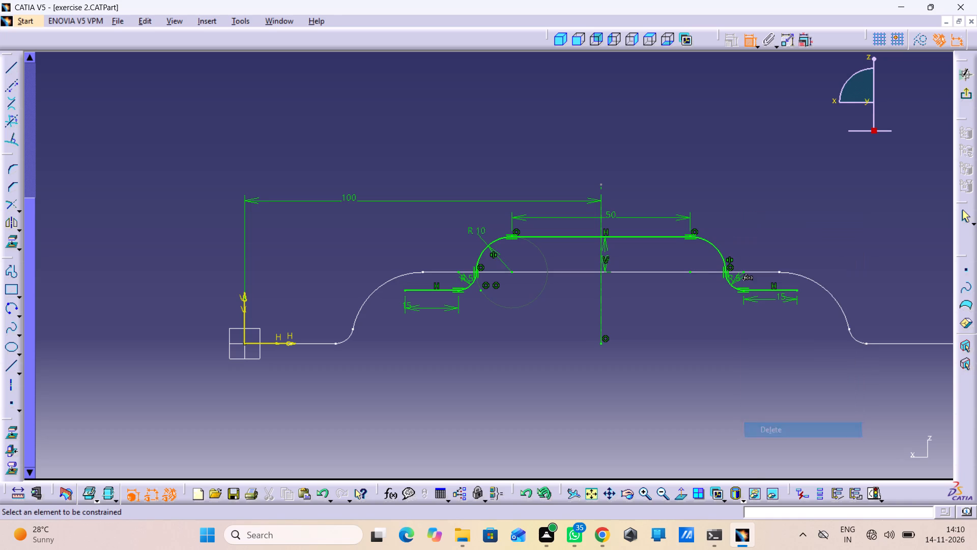
click(962, 98)
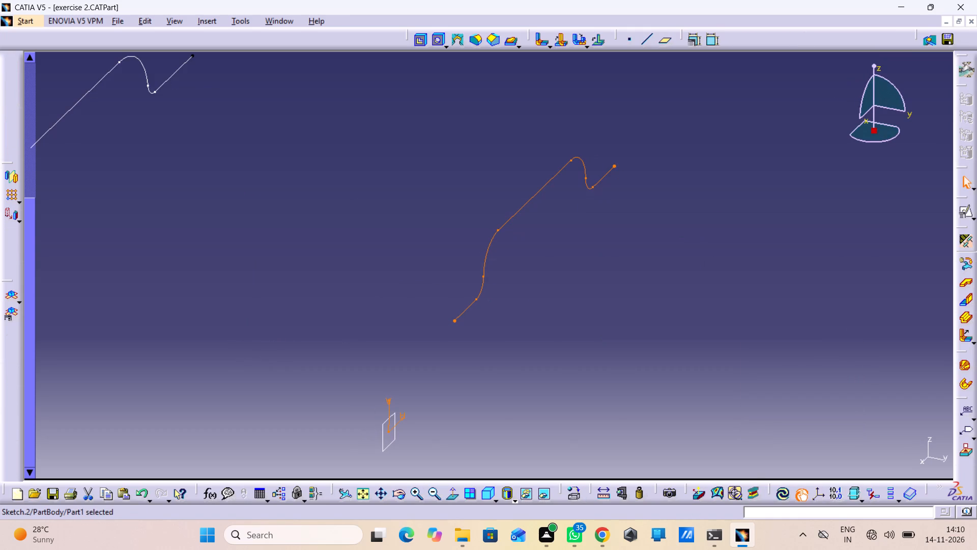
Create a surfacic hopper from a new multi-sections surface, using Sketch.2 as the first section and Sketch.1 as the second.
middle_drag(784, 326, 775, 393)
right_click(784, 326)
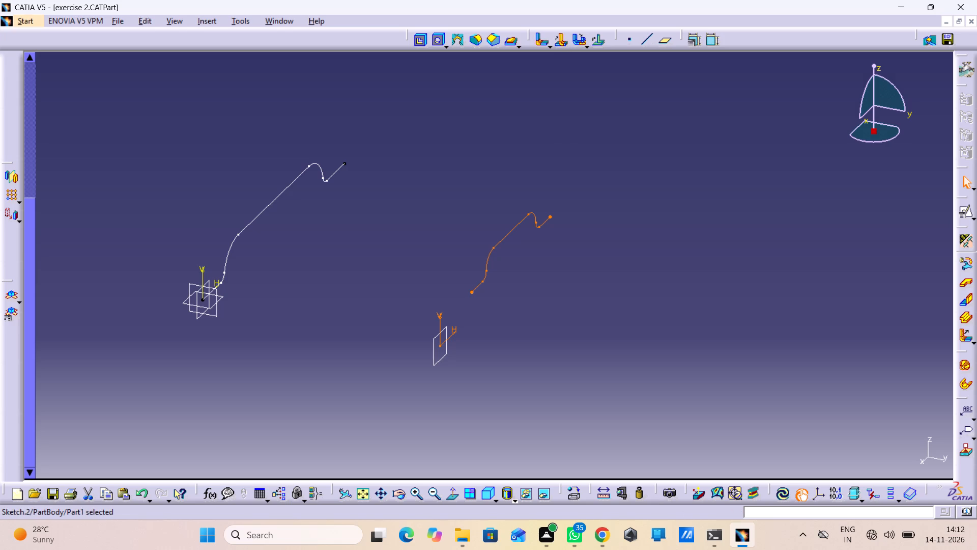
click(964, 368)
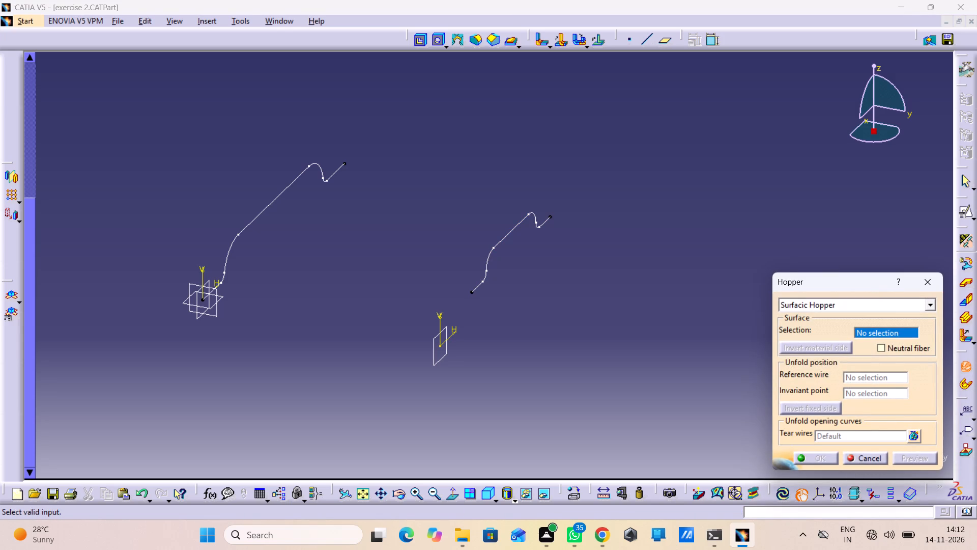
right_click(864, 330)
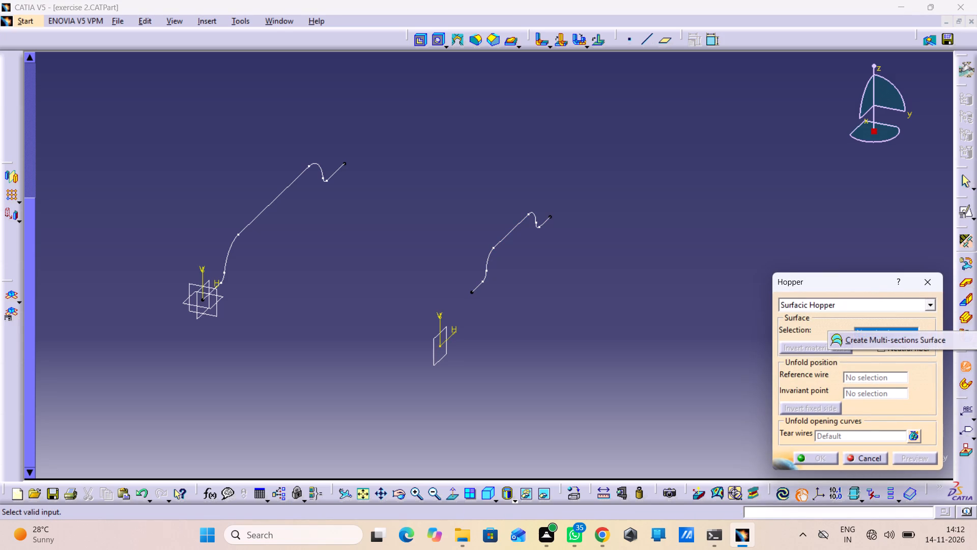
click(868, 338)
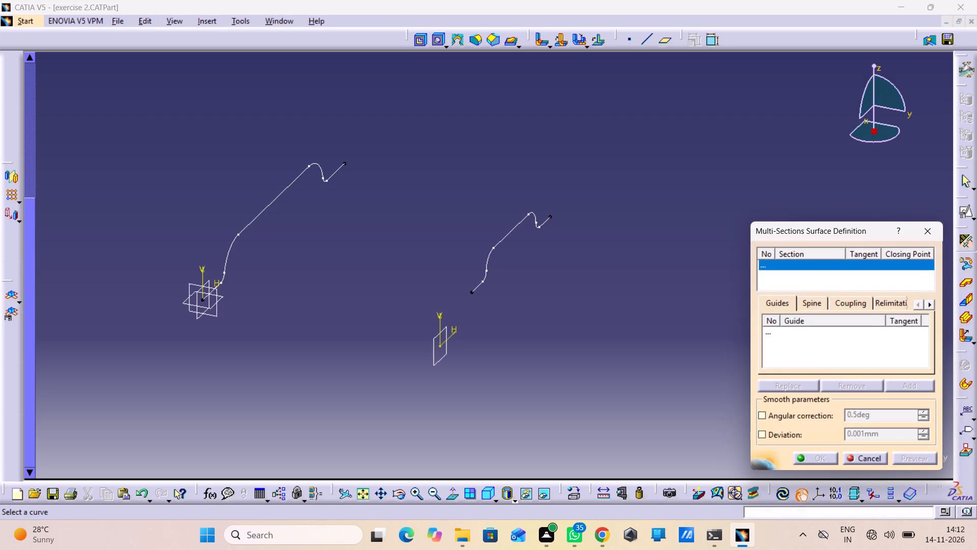
click(491, 251)
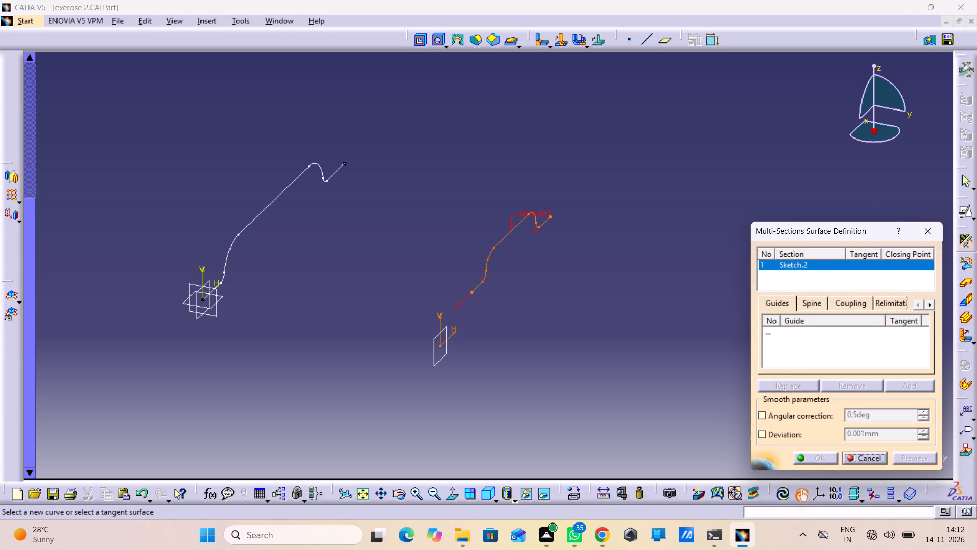
click(267, 206)
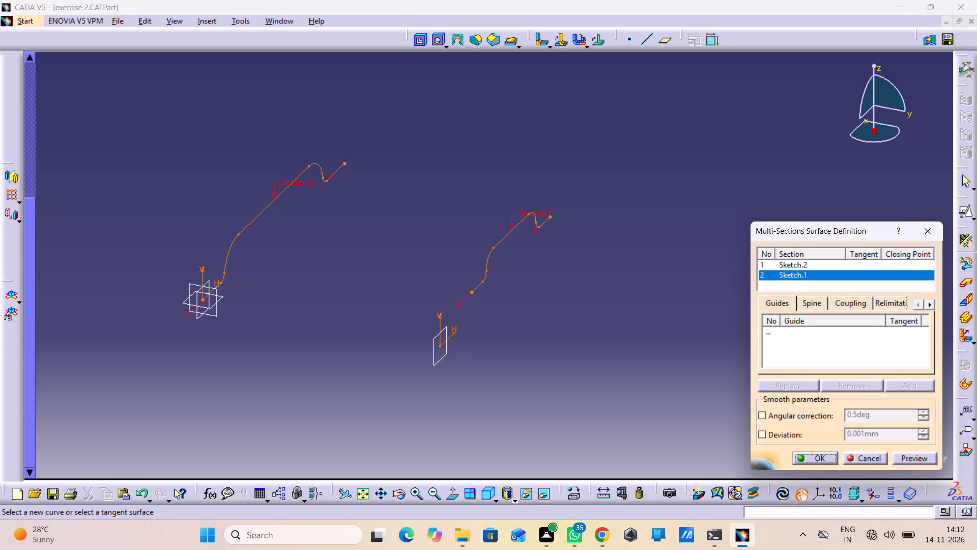
click(907, 457)
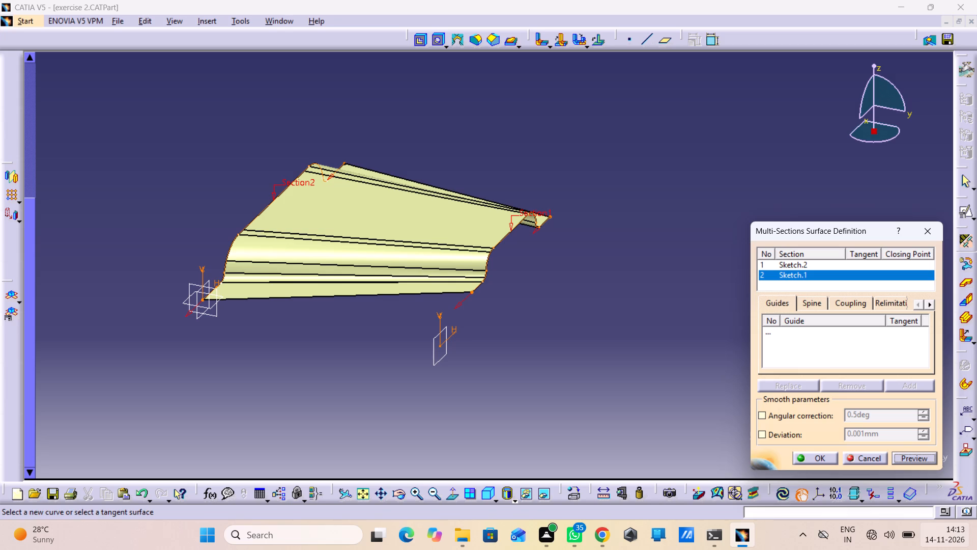
click(831, 457)
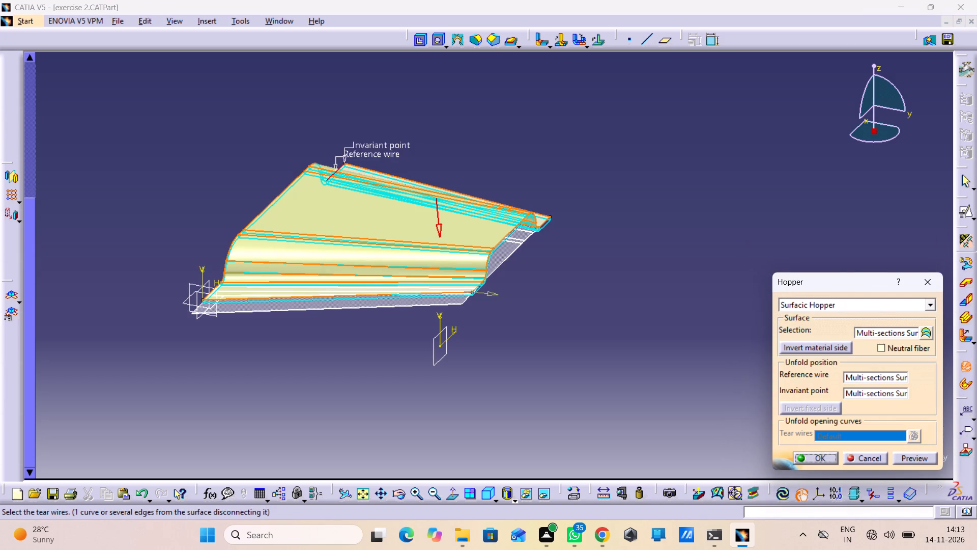
click(812, 459)
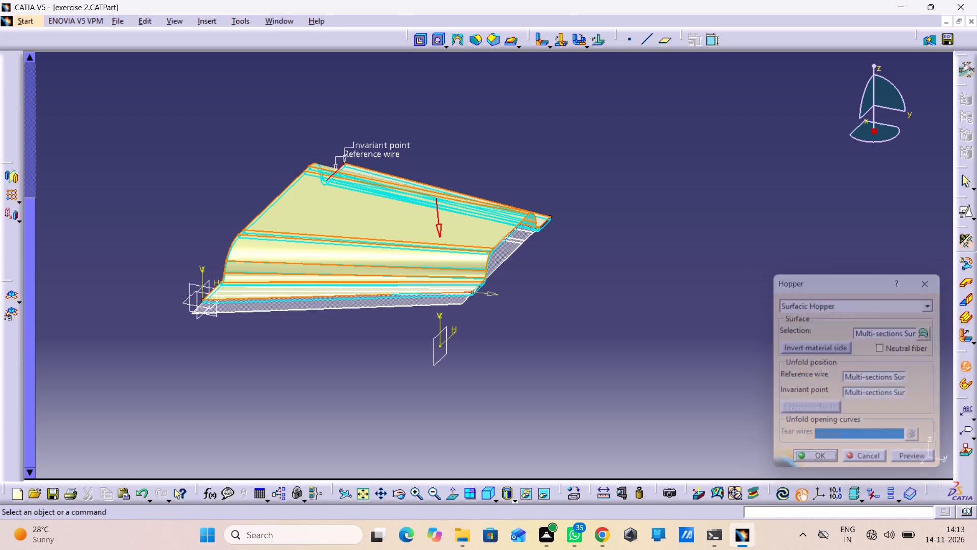
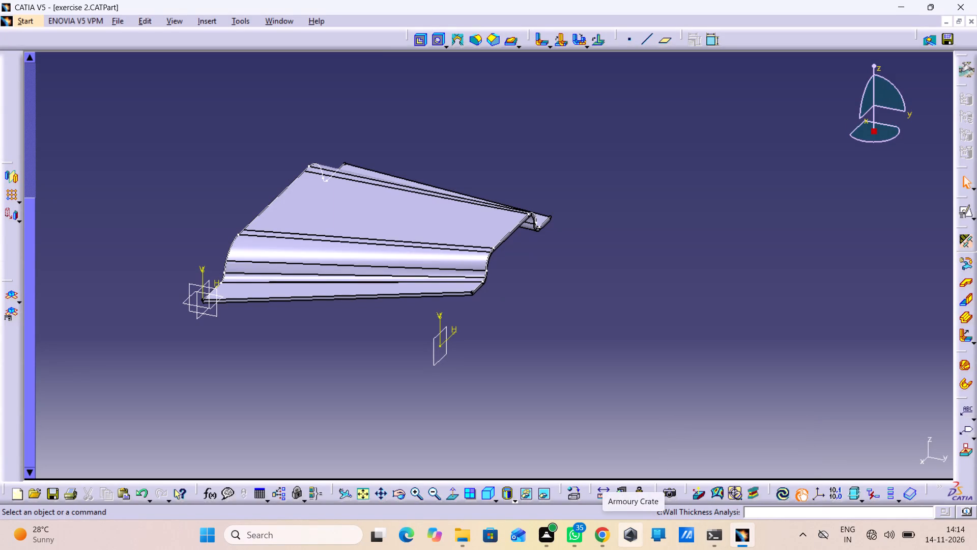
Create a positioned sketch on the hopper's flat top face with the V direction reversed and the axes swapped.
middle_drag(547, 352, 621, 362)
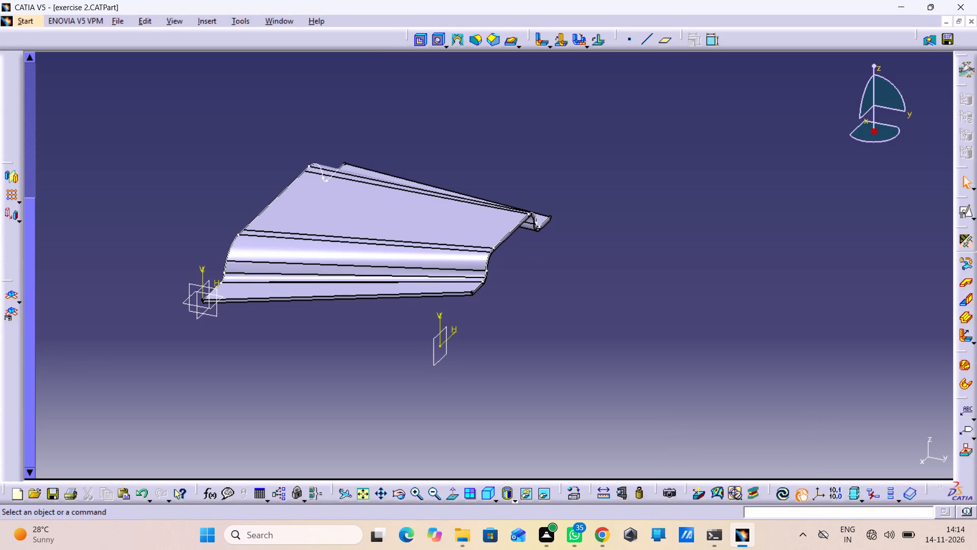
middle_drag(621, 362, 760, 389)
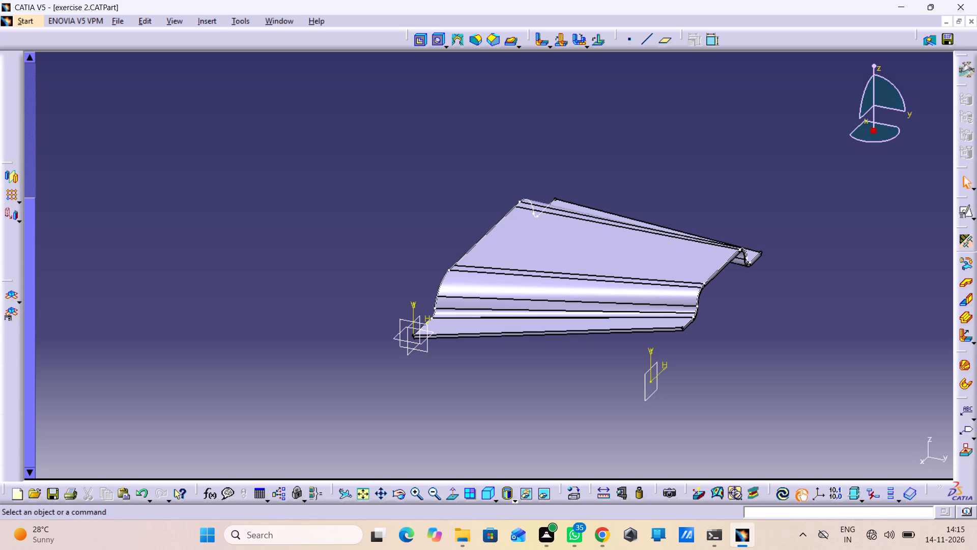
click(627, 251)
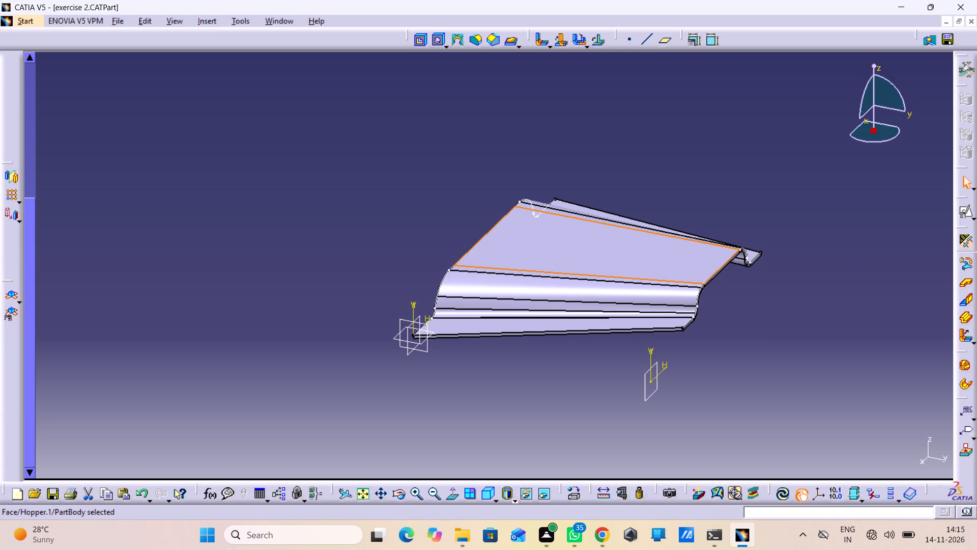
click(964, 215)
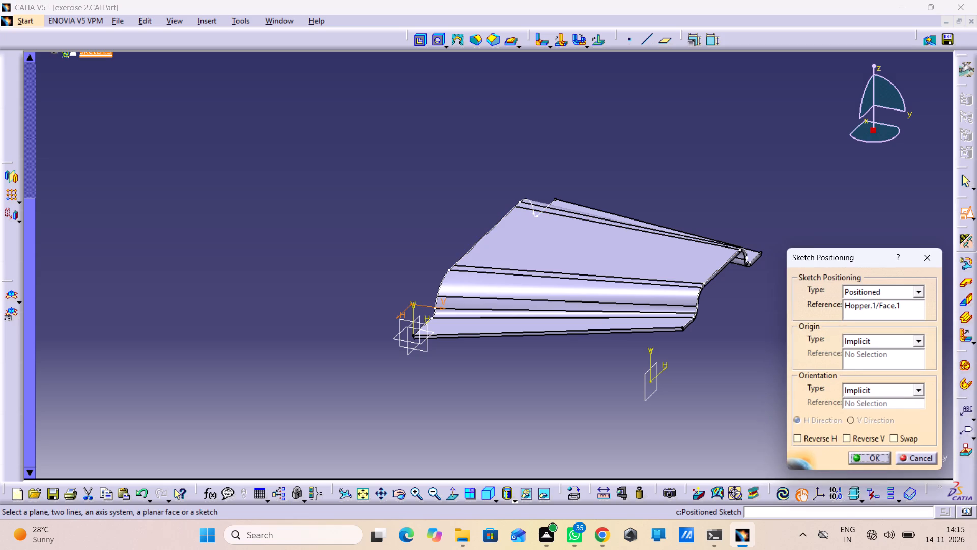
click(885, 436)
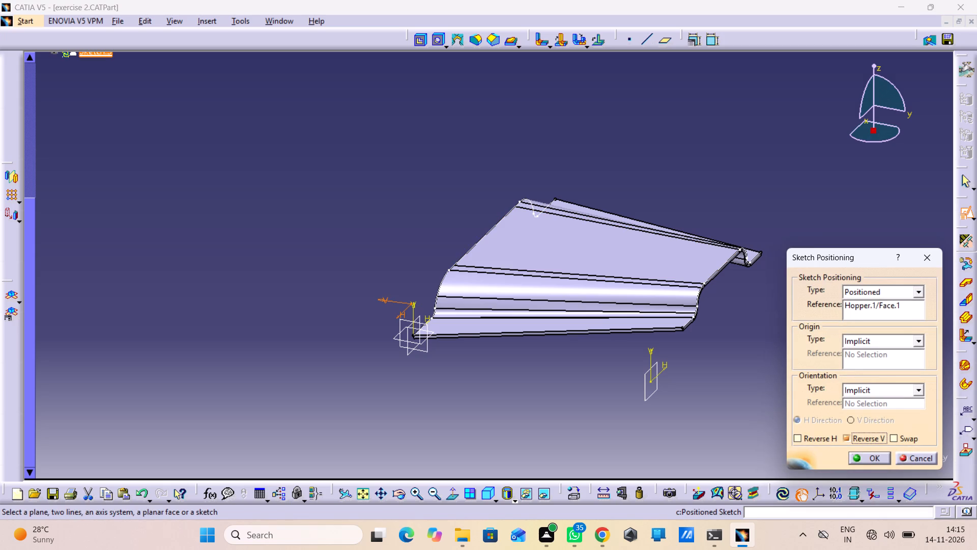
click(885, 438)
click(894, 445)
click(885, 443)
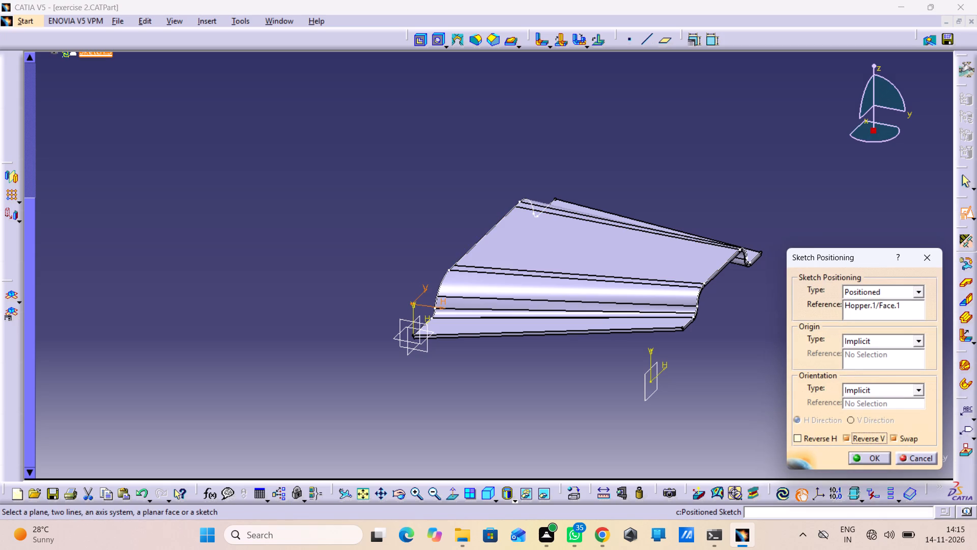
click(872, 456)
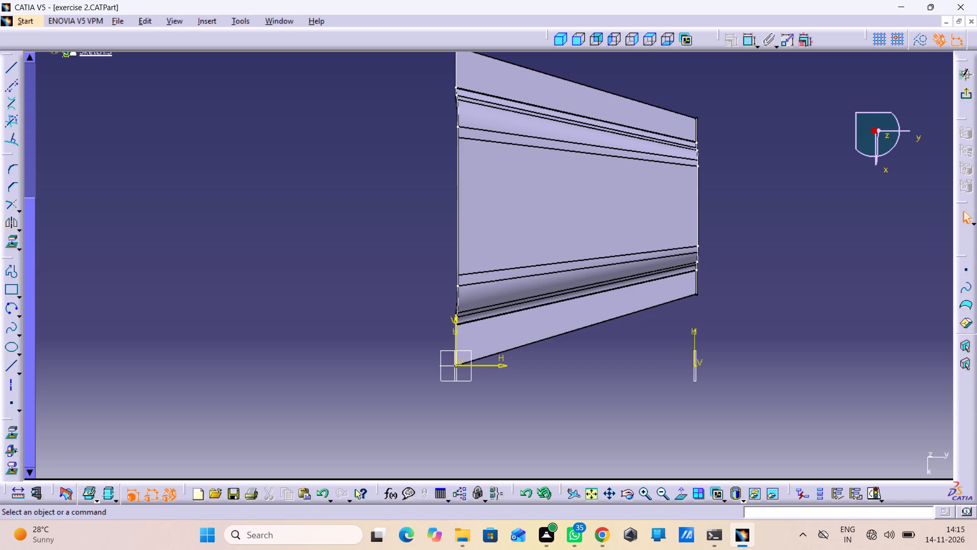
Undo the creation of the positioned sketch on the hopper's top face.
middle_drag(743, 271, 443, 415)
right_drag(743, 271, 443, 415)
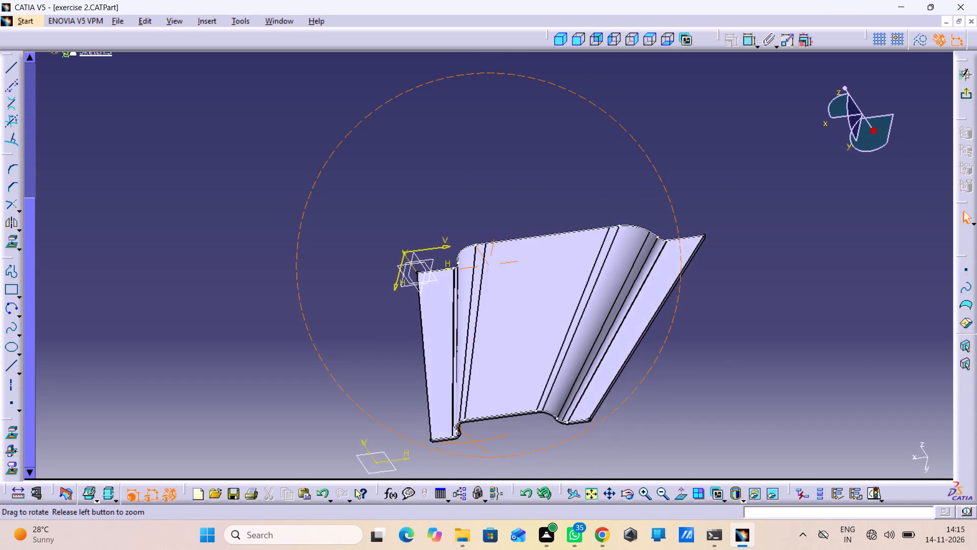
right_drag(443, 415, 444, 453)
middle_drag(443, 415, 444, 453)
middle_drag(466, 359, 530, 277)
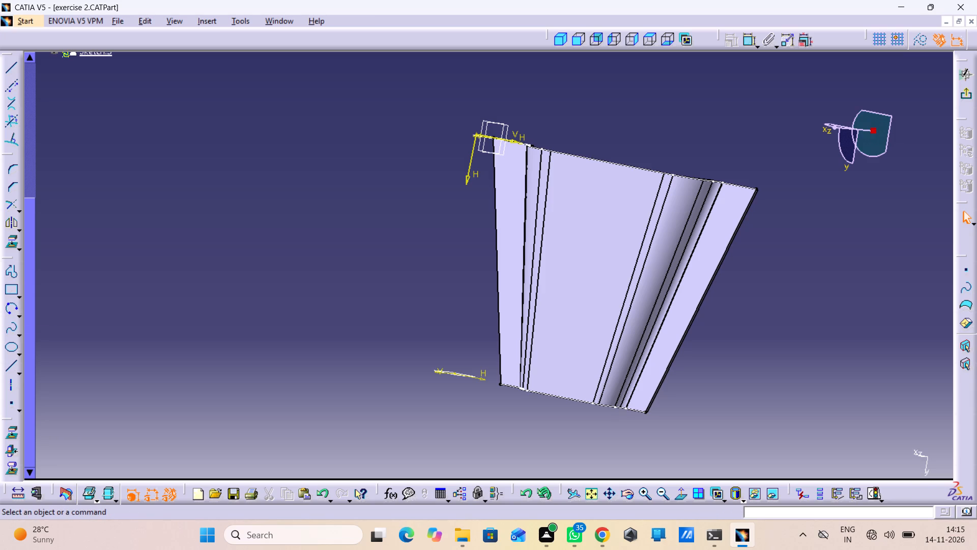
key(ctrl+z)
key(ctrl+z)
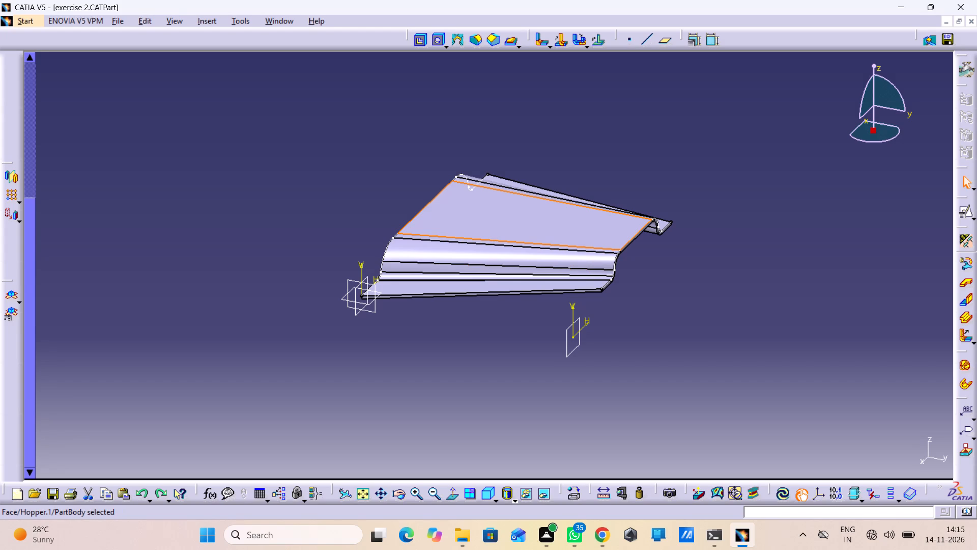
Create a positioned sketch on the hopper's flat top face, with H along the wide edge and V pointing away from the part.
click(961, 217)
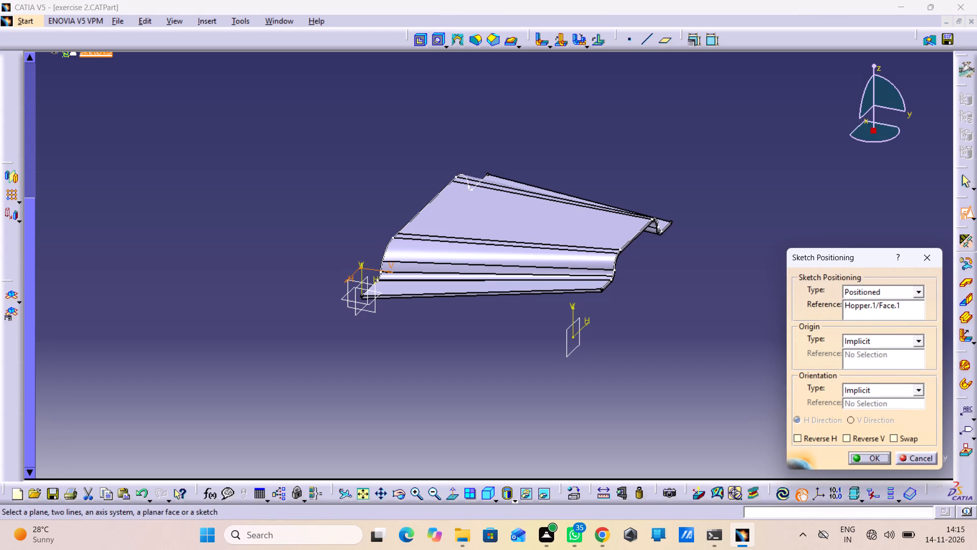
click(897, 436)
click(818, 441)
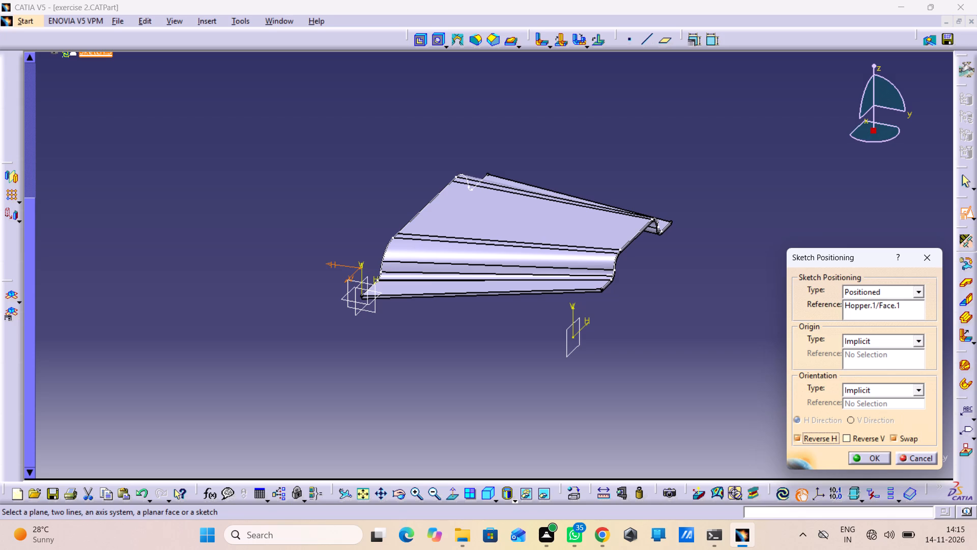
click(897, 442)
click(825, 439)
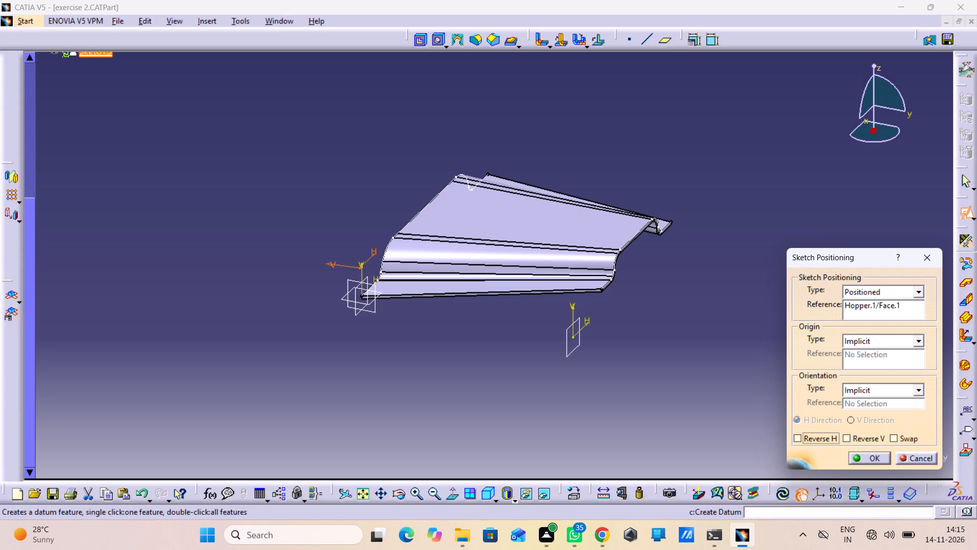
click(868, 461)
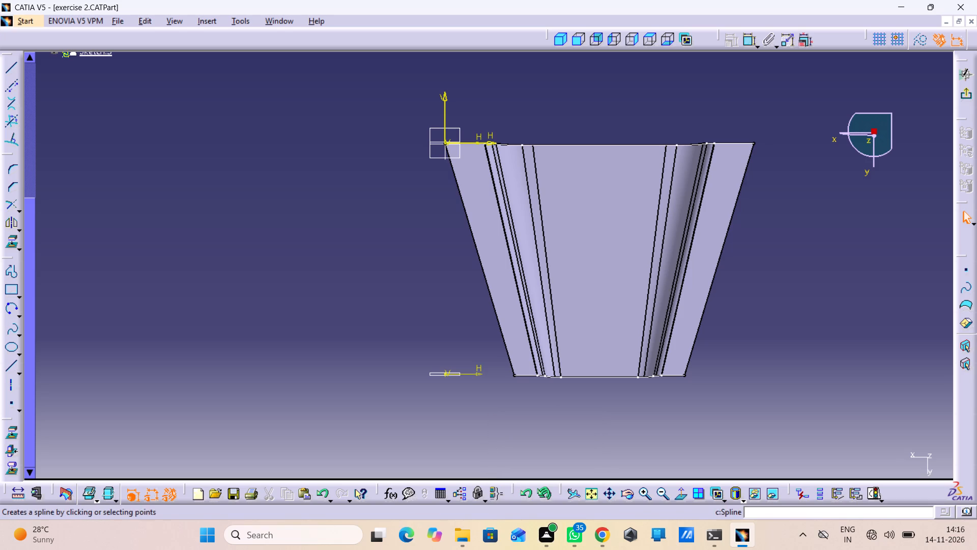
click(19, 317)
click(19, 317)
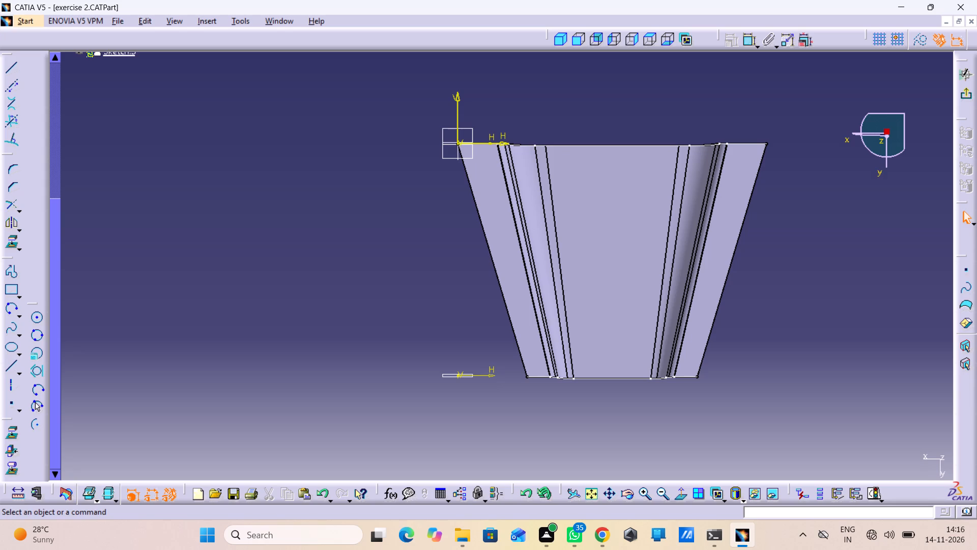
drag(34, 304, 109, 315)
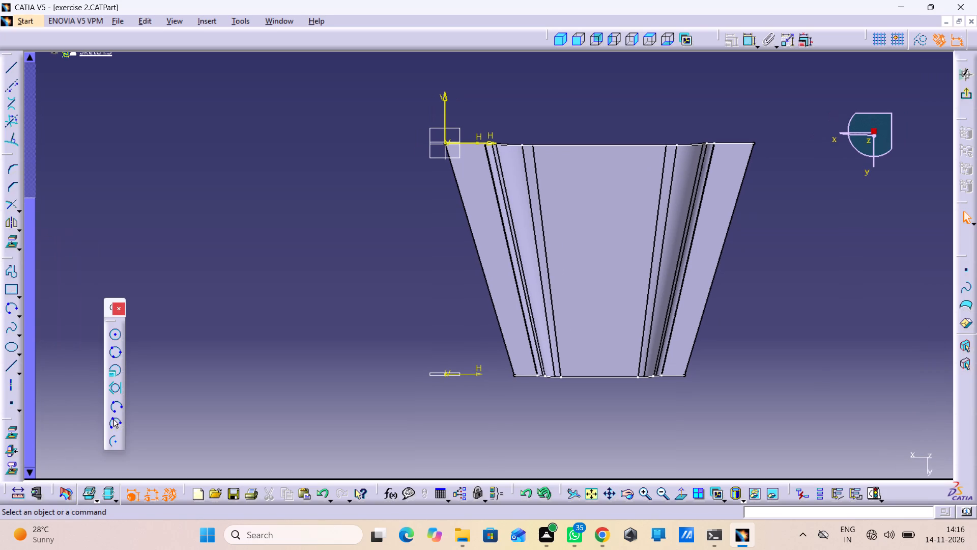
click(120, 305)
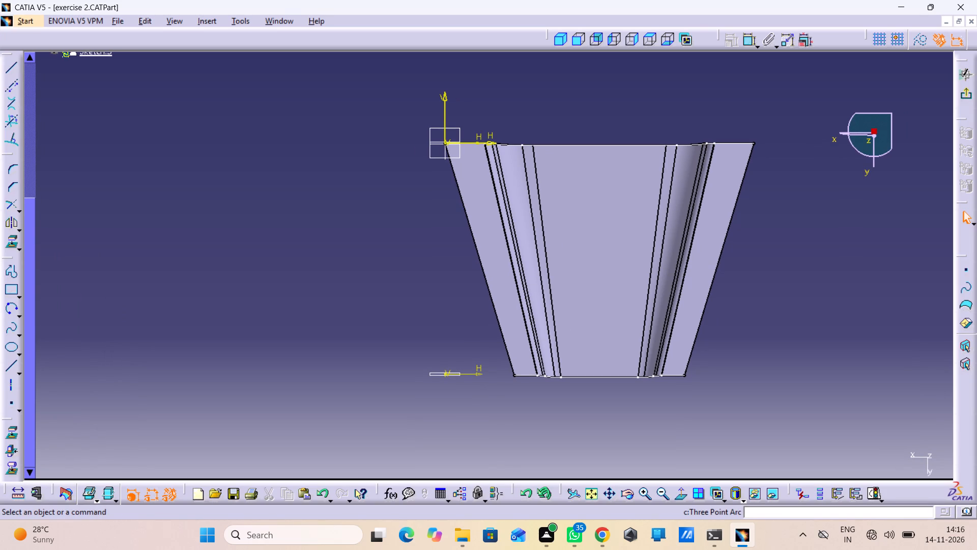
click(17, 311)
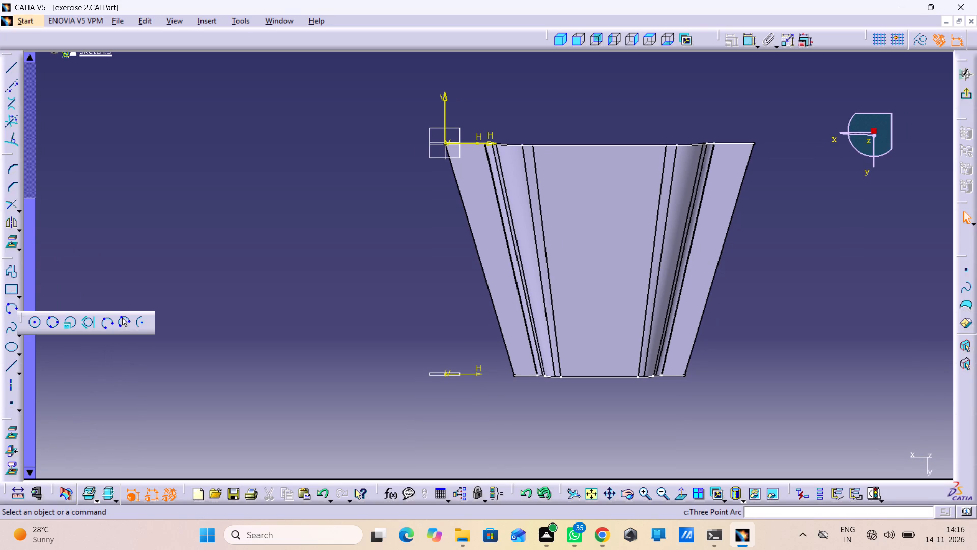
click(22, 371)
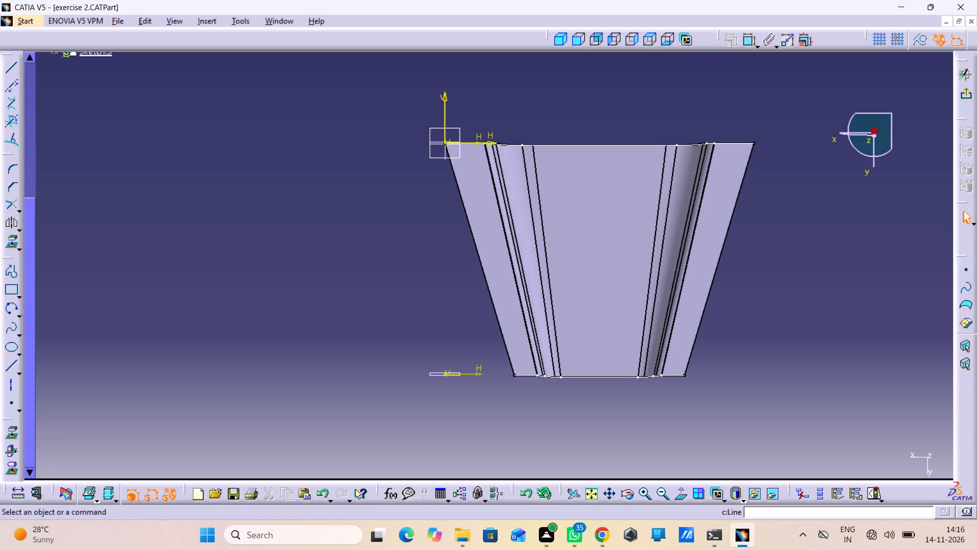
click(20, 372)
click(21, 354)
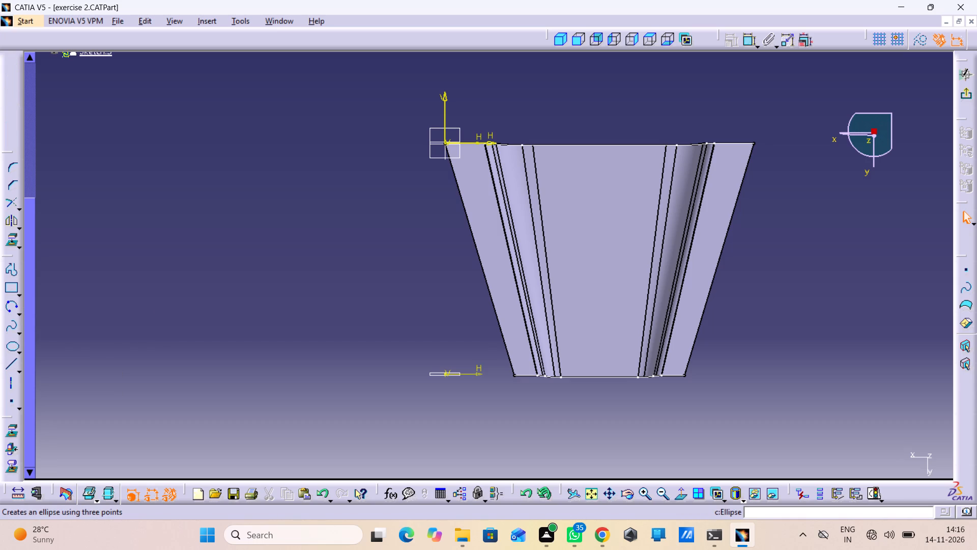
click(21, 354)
Sketch a vertical elongated hole mid-width on the top face, about 56 mm between centres and about 8 mm radius.
click(20, 294)
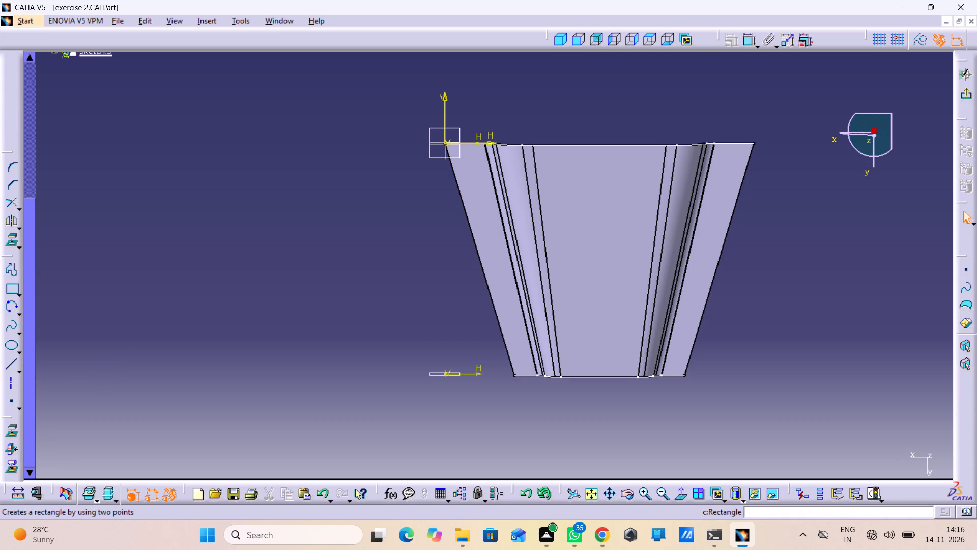
click(20, 294)
click(90, 305)
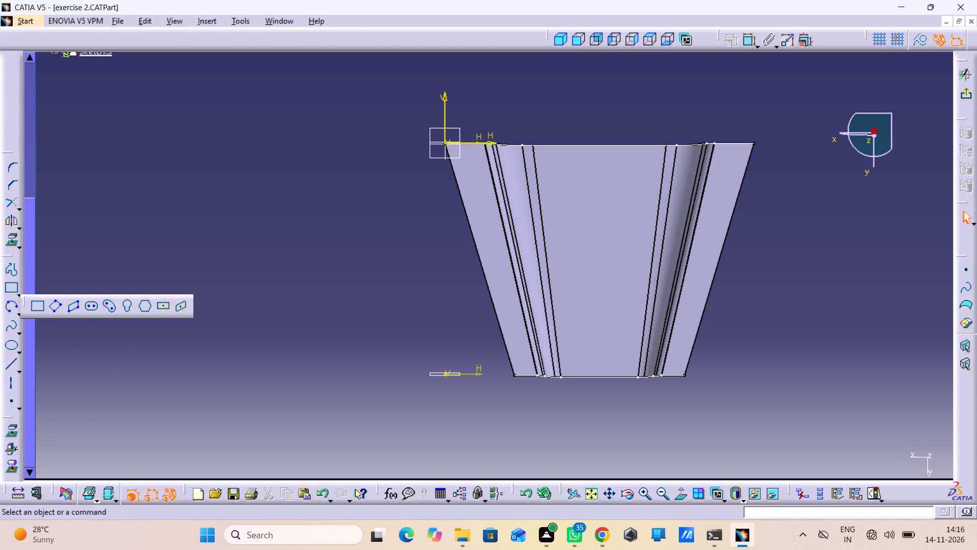
click(599, 226)
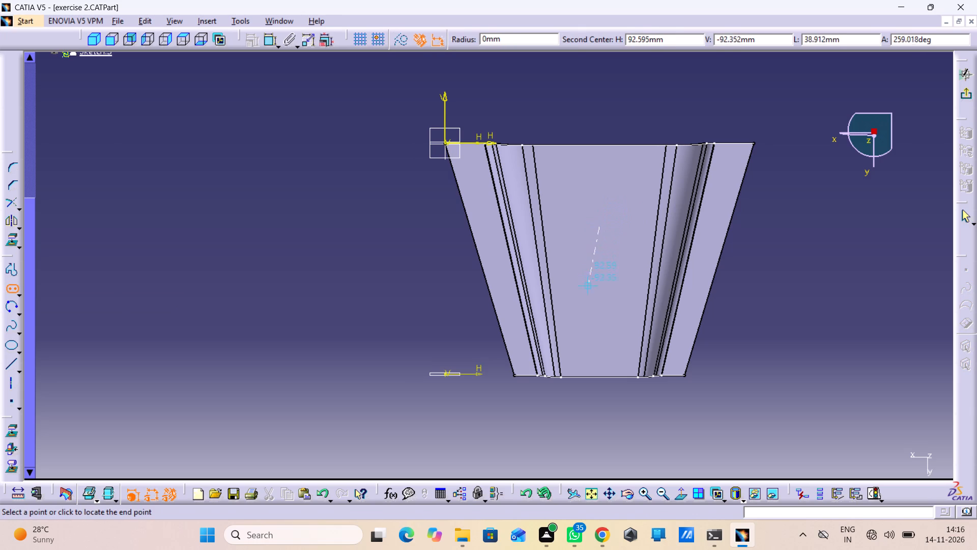
click(599, 314)
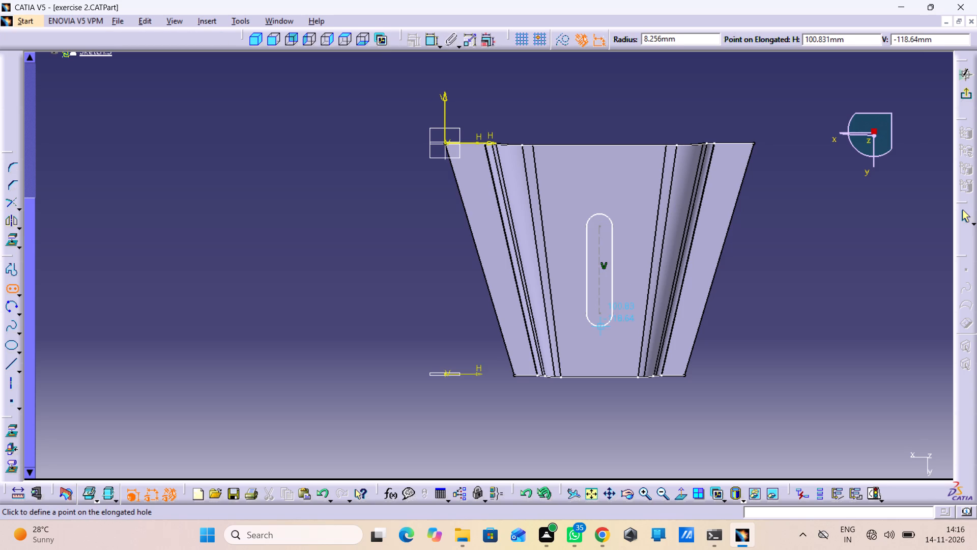
click(600, 327)
click(826, 317)
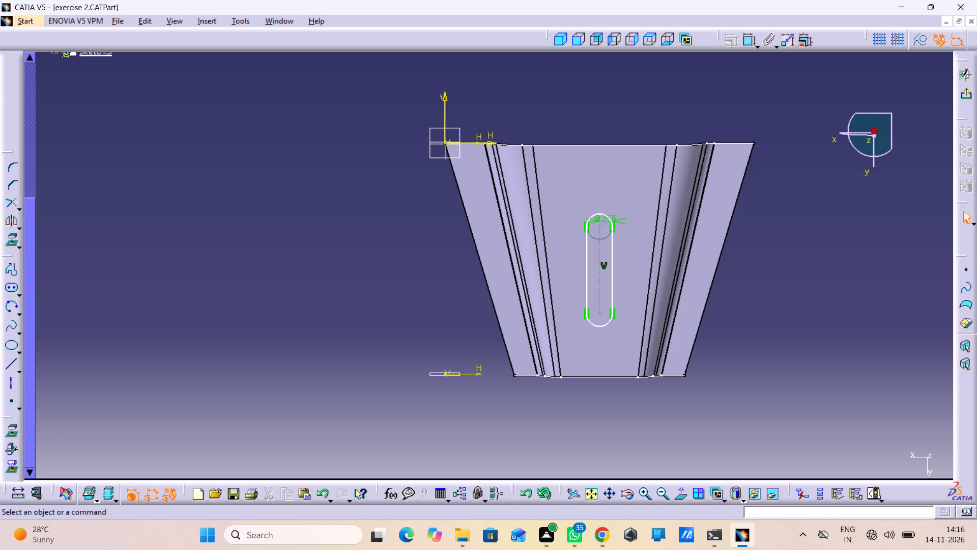
click(784, 97)
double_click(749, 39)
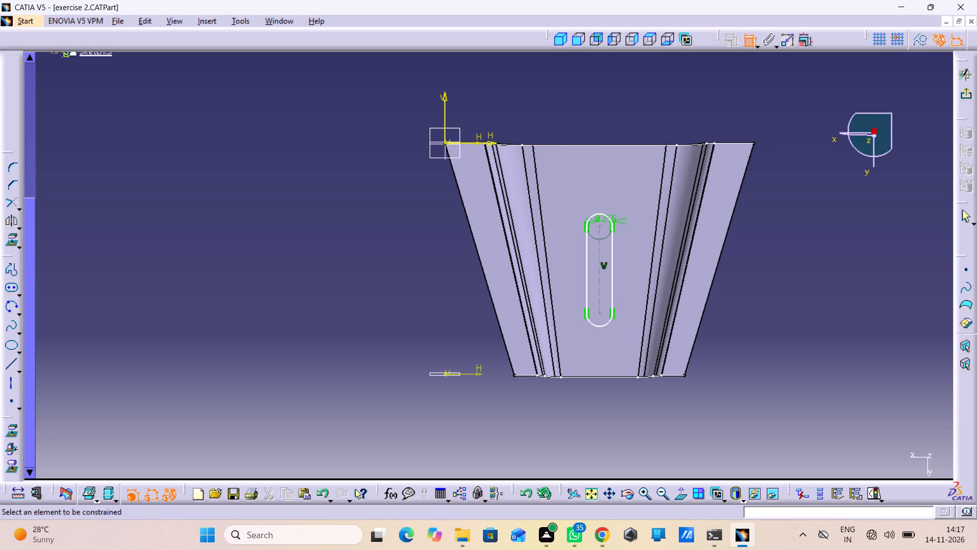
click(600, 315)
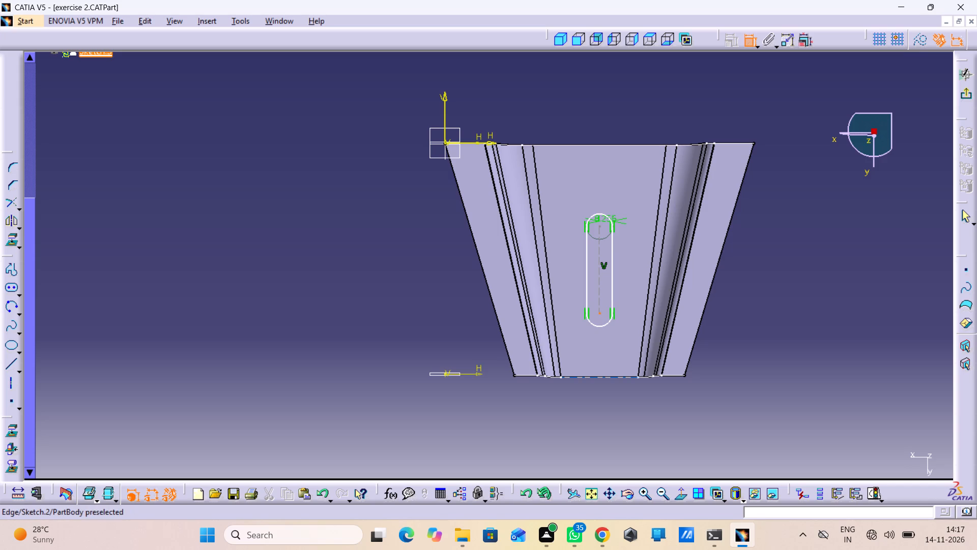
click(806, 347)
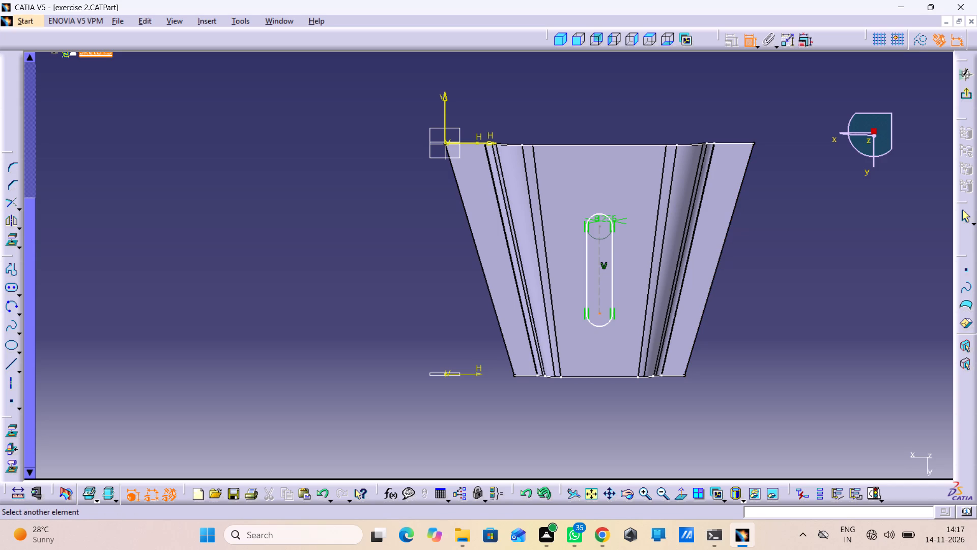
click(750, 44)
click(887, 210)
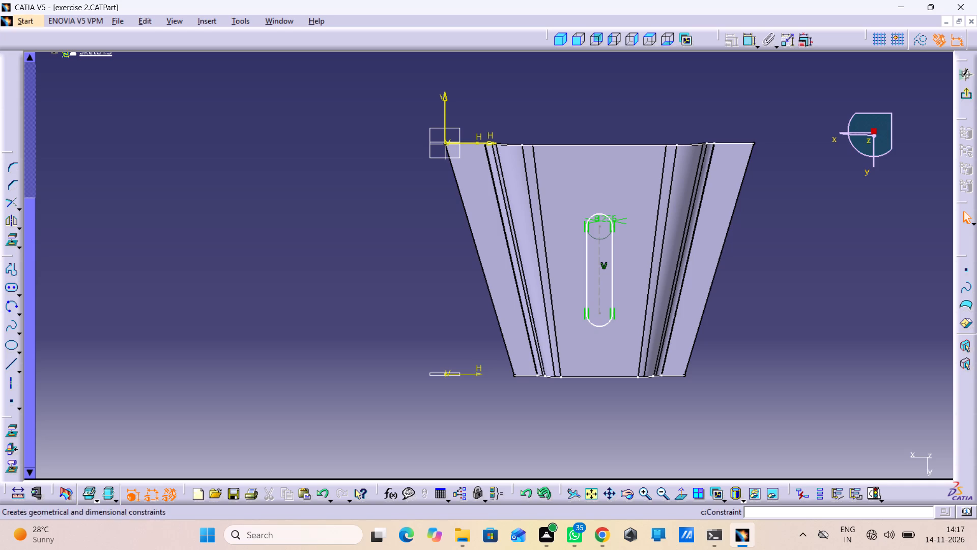
Add dimensional constraints to the elongated hole.
double_click(750, 44)
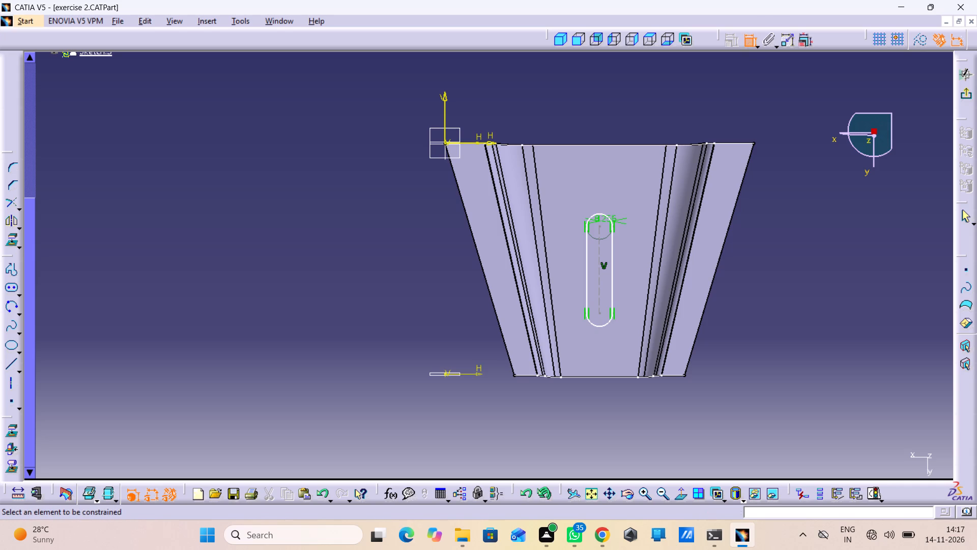
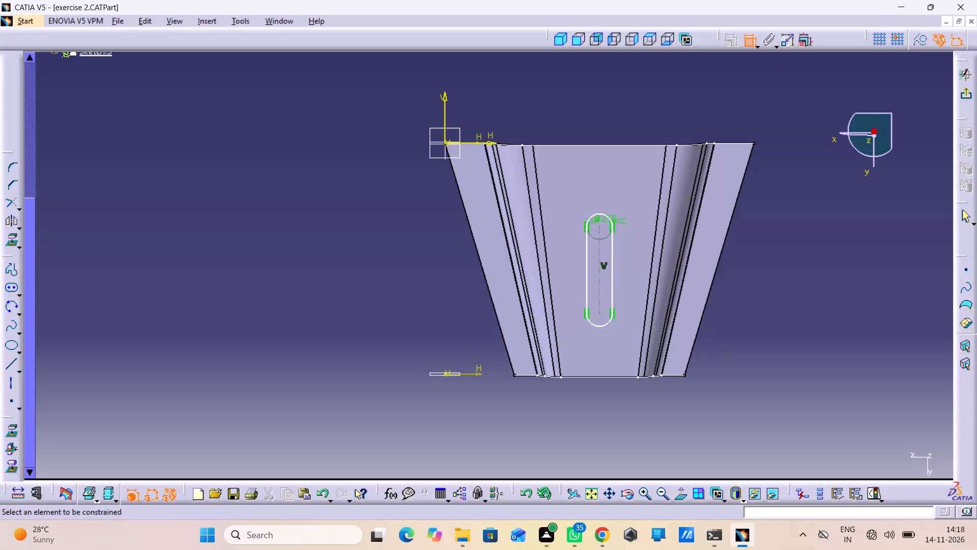
Constrain the elongated hole's centre nearest the wide edge to lie 40 mm from the top face's wide edge.
click(597, 226)
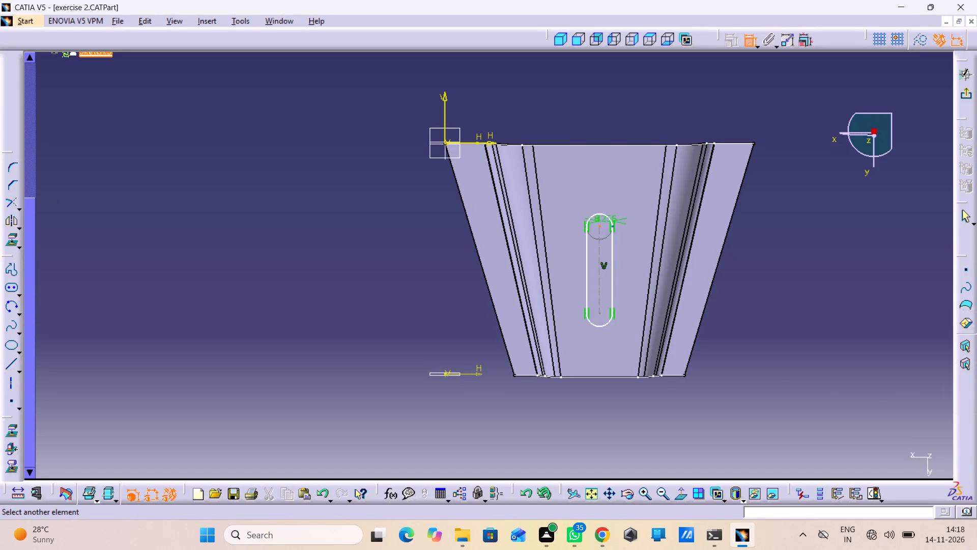
click(600, 145)
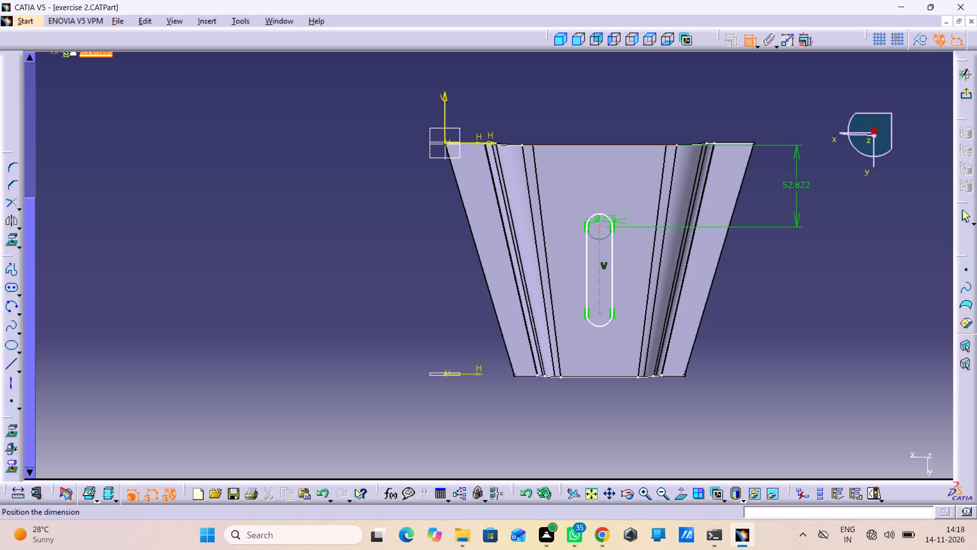
click(797, 187)
double_click(795, 183)
text(40)
key(Return)
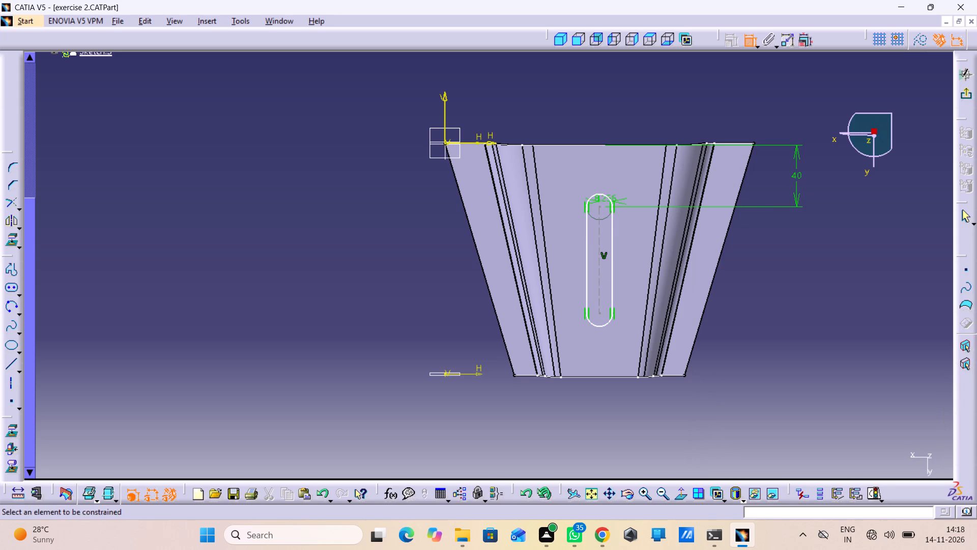
Dimension the distance between the elongated hole's two arc centres and set it to 60 mm.
click(599, 210)
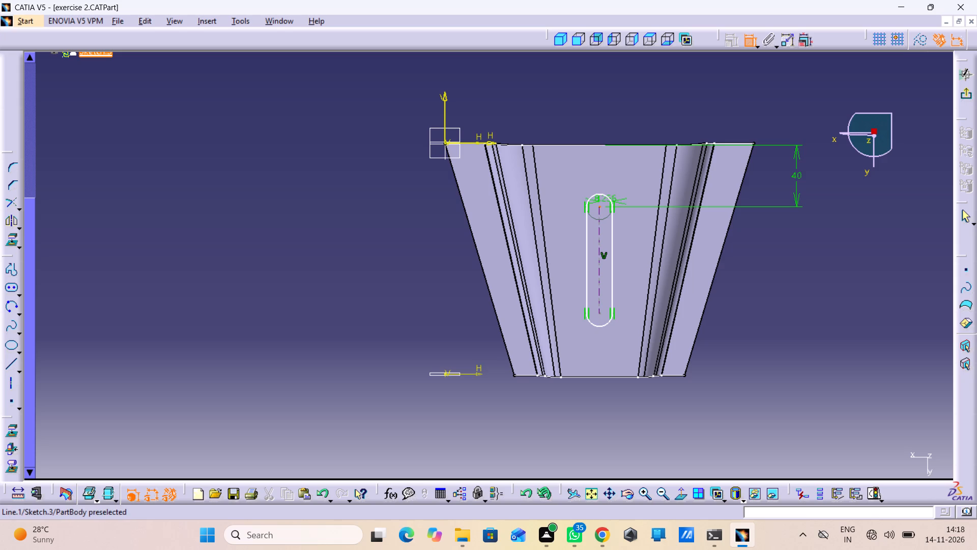
click(599, 314)
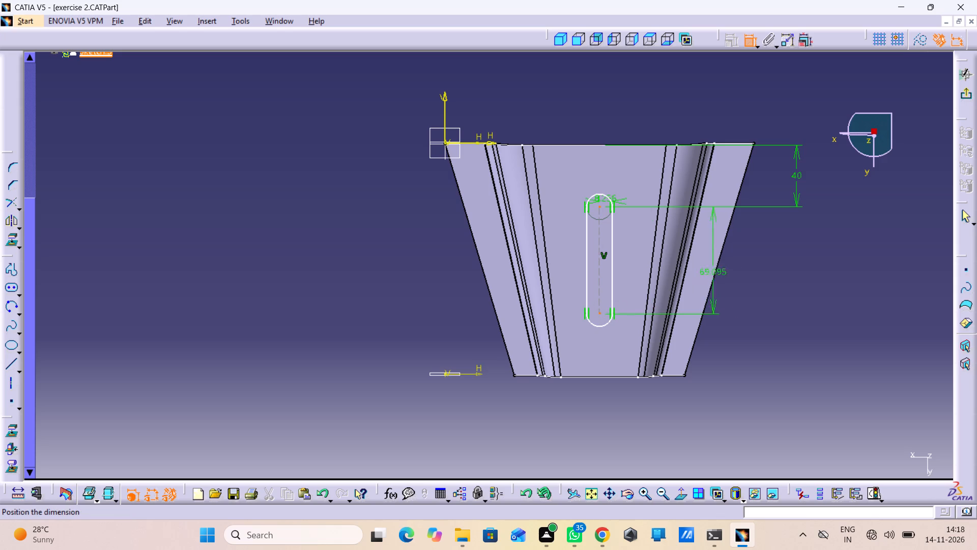
click(777, 272)
double_click(777, 268)
text(60)
key(Return)
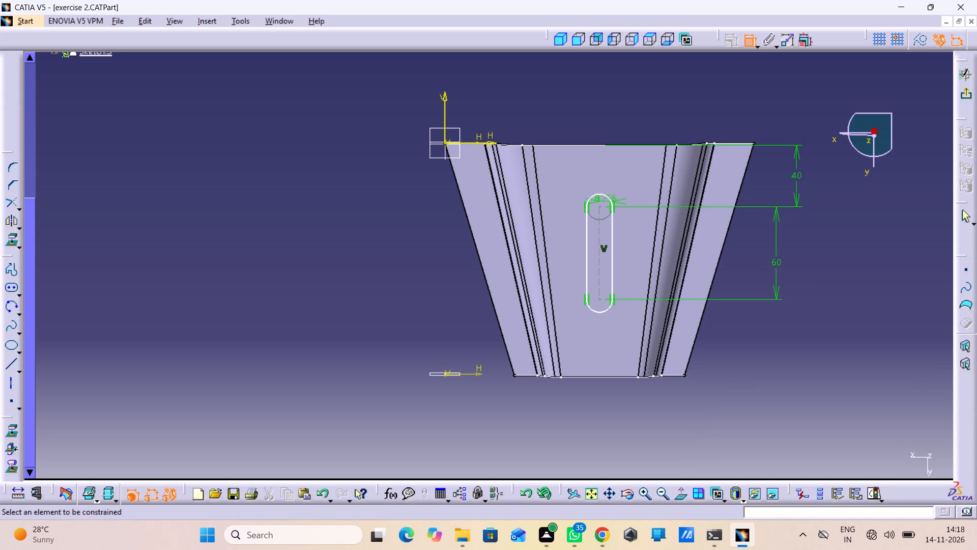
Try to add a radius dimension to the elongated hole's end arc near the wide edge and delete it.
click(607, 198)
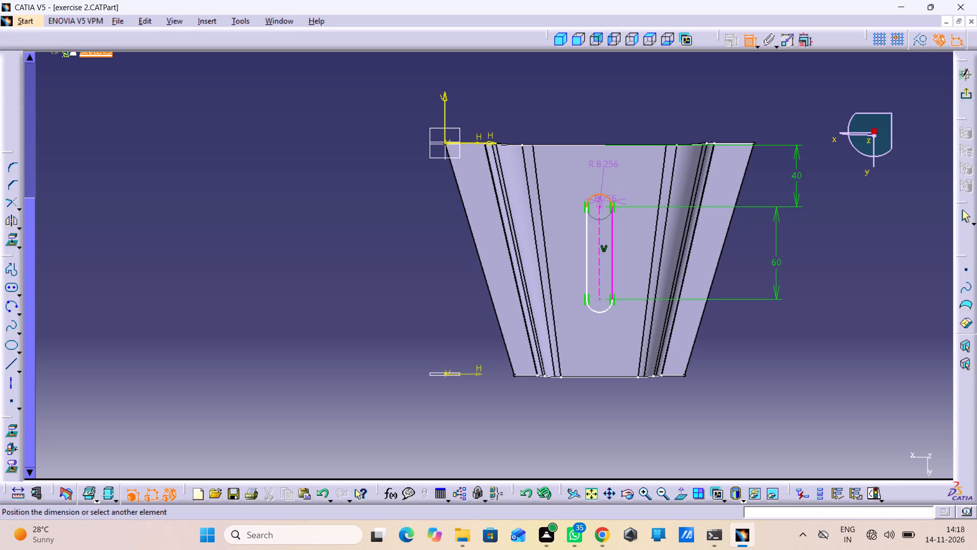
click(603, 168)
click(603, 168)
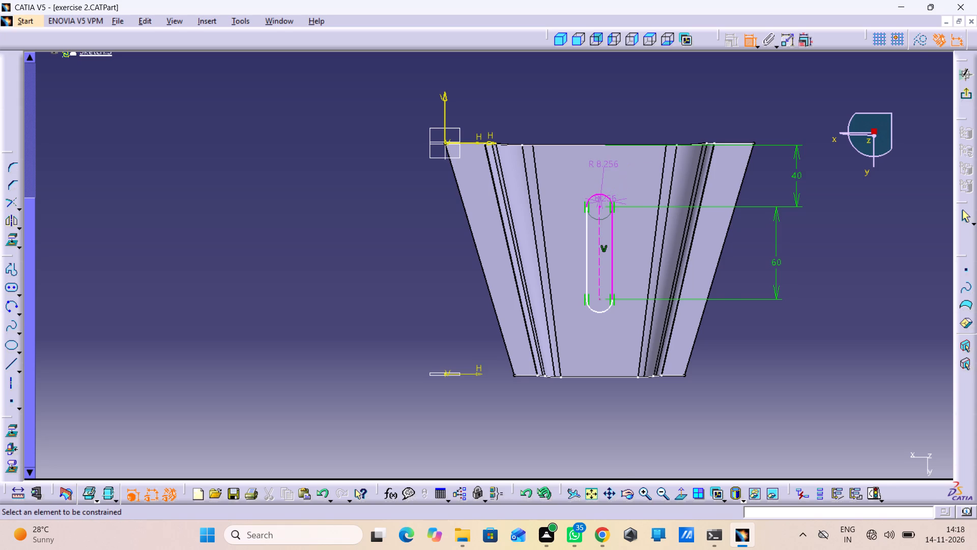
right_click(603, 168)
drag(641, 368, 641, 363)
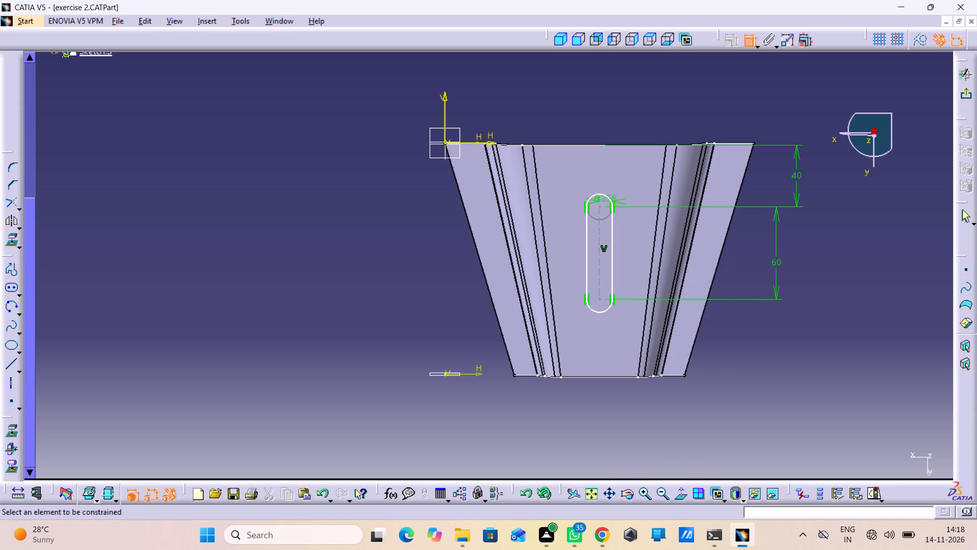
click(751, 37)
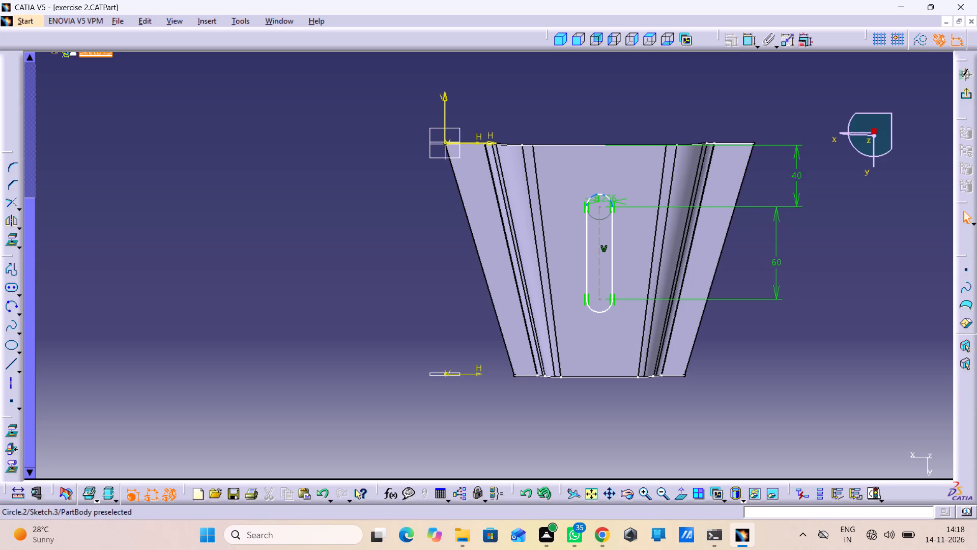
Reposition the elongated hole's existing radius dimension clear of the profile and set it to 10 mm.
drag(600, 201, 601, 181)
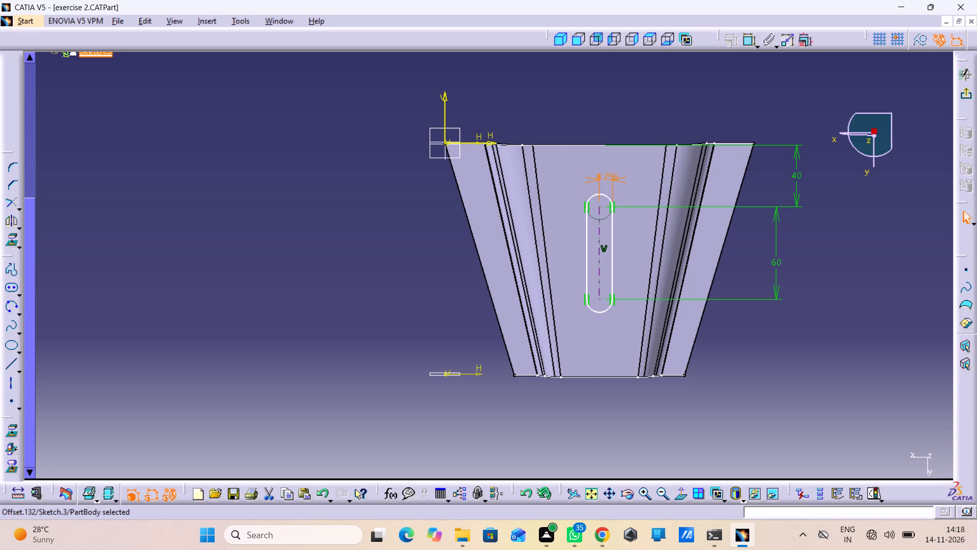
middle_drag(644, 181, 639, 153)
scroll(644, 181, down, 1)
right_click(644, 181)
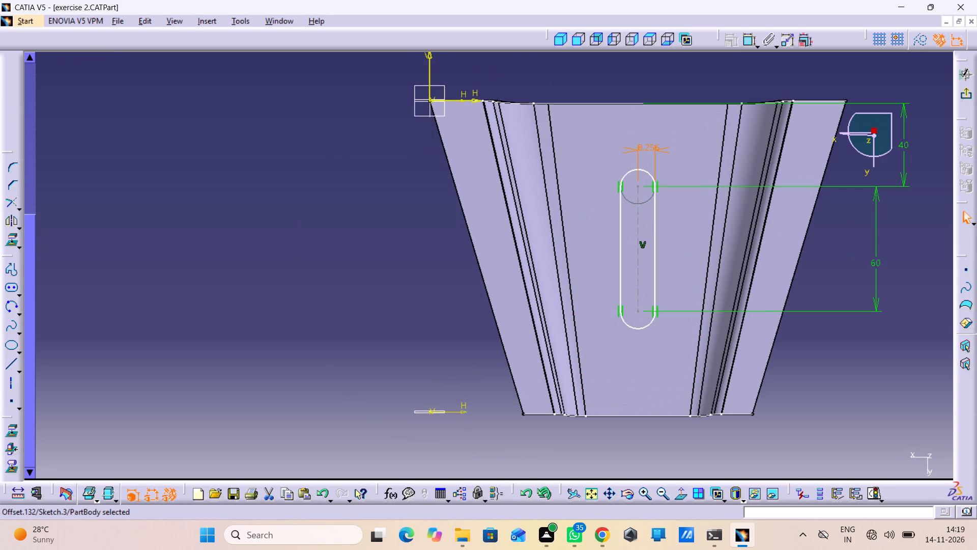
double_click(645, 145)
text(10)
key(Return)
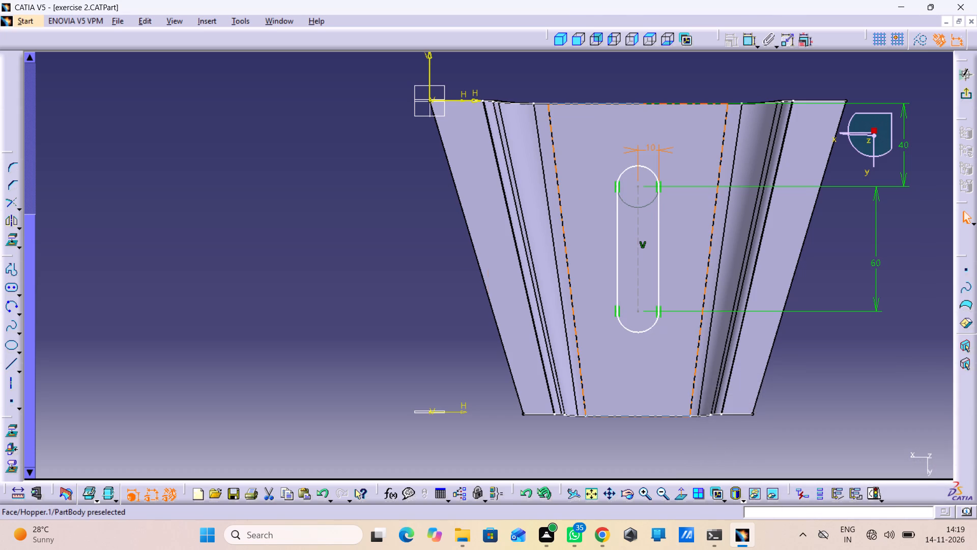
middle_drag(692, 162, 691, 199)
right_click(692, 162)
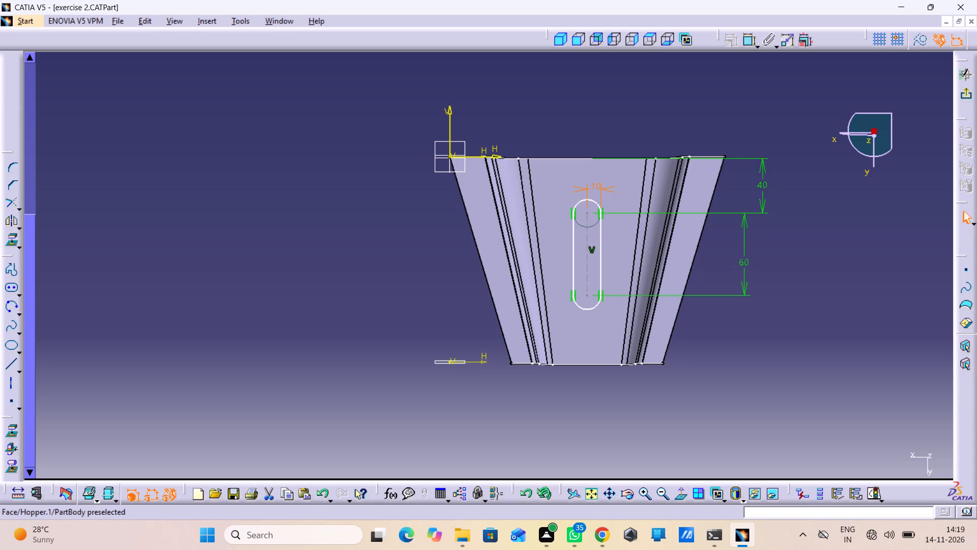
click(622, 108)
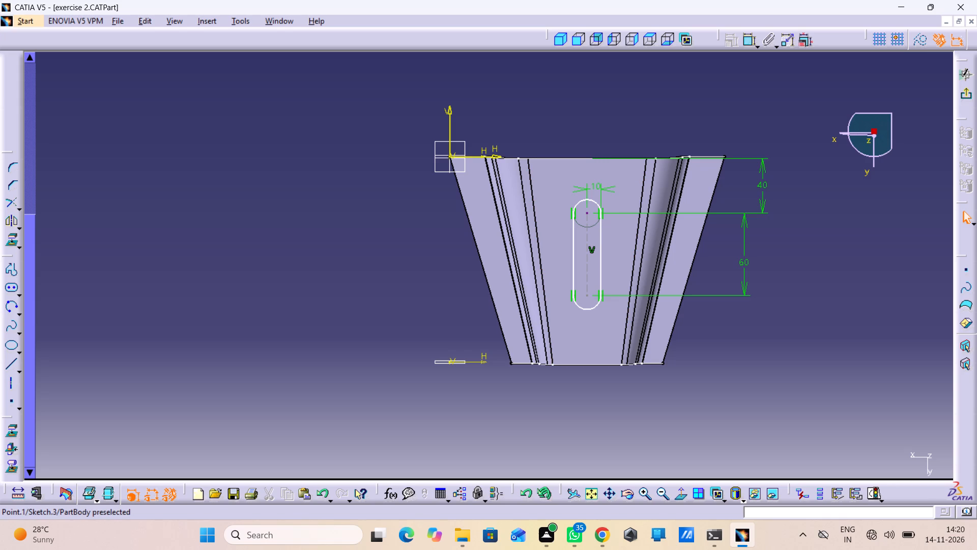
Constrain the elongated hole's centre near the wide edge to 100 mm from the V axis, and exit the sketch.
click(587, 212)
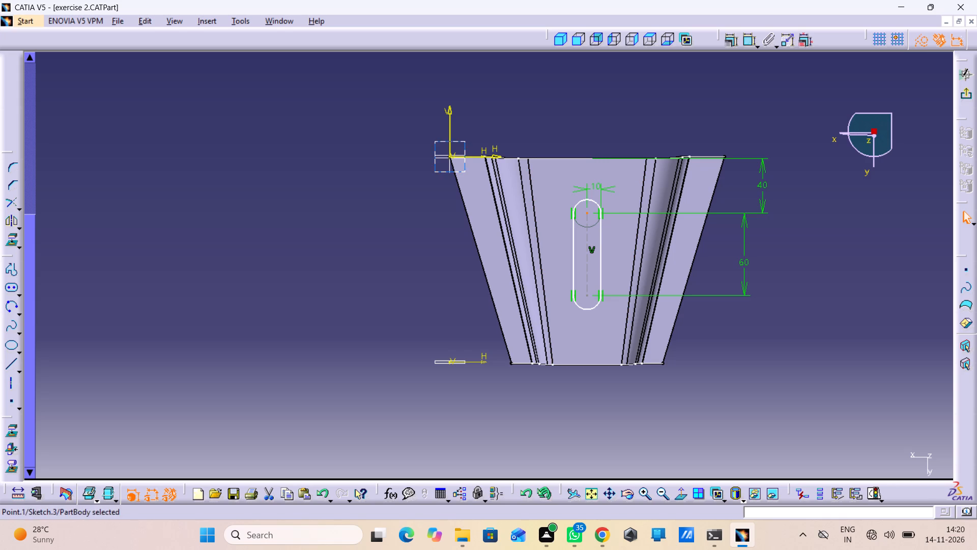
click(448, 130)
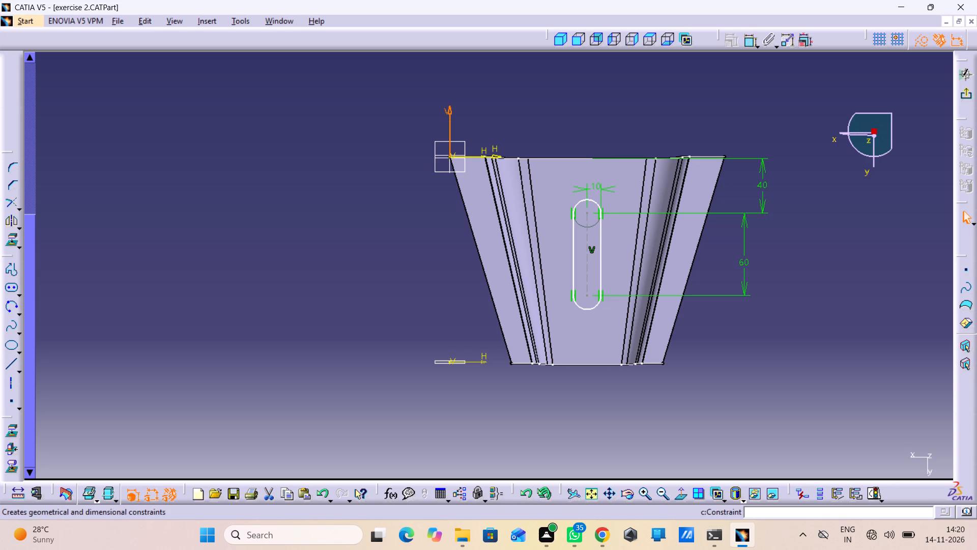
click(751, 46)
double_click(751, 46)
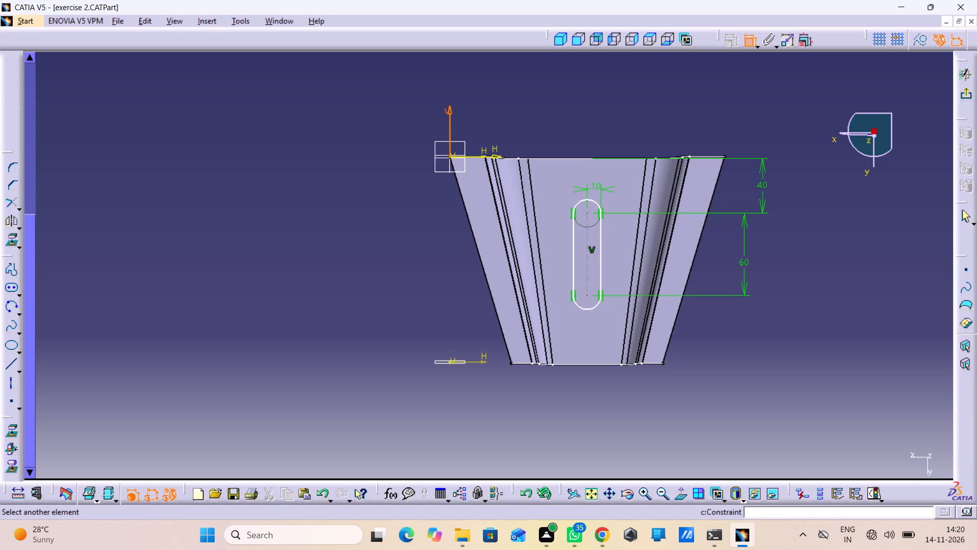
click(587, 212)
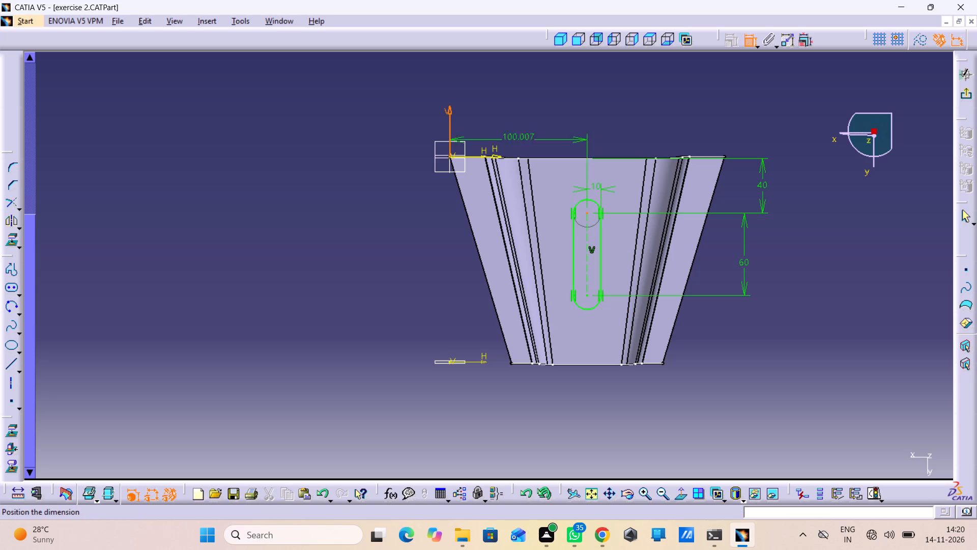
click(528, 124)
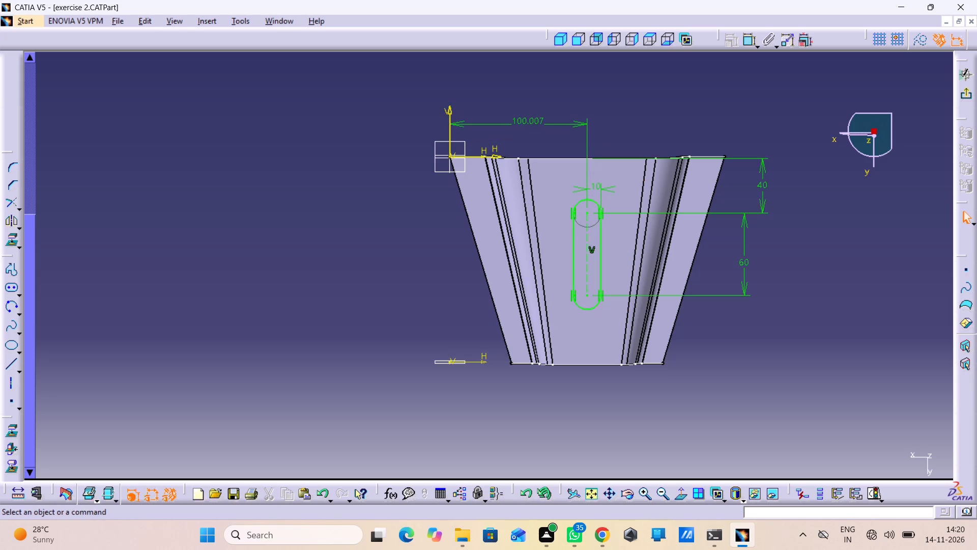
double_click(530, 122)
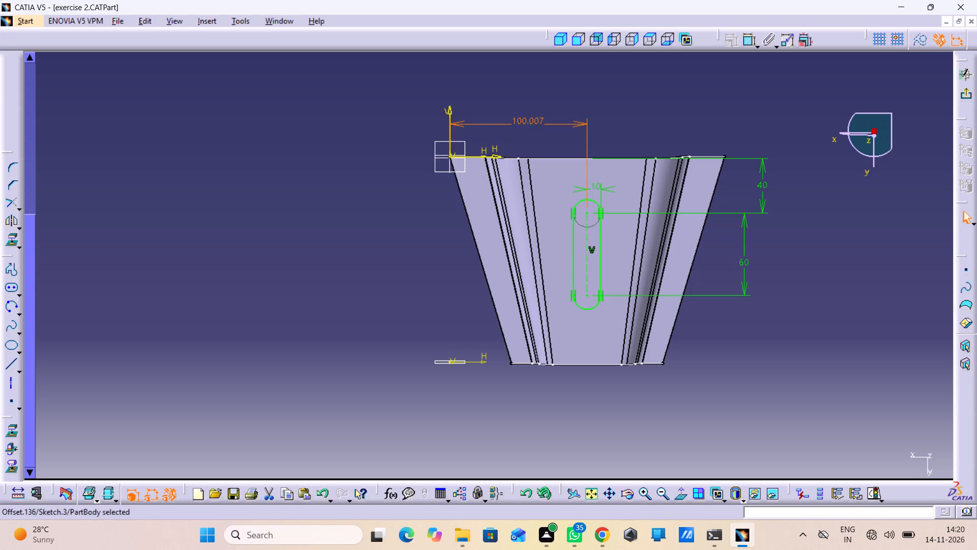
text(100)
key(Return)
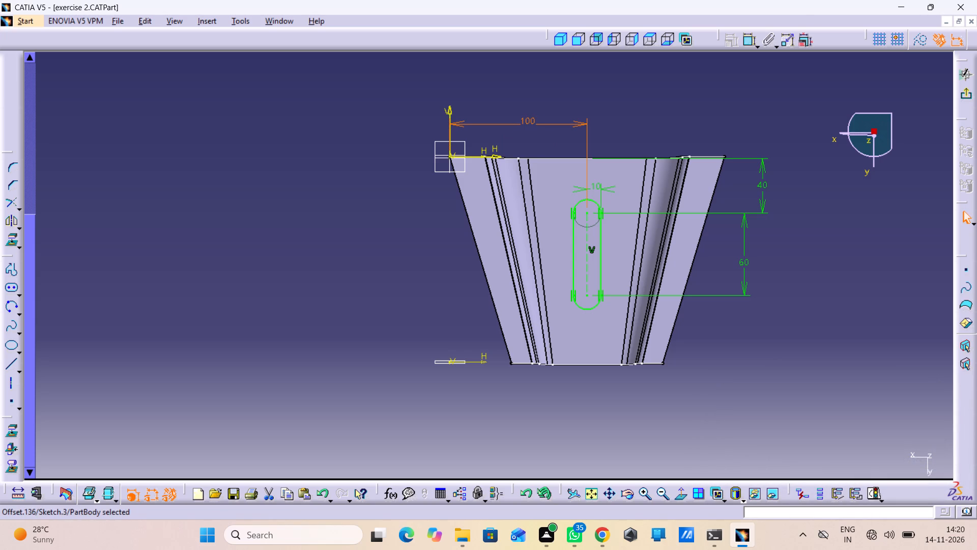
click(673, 136)
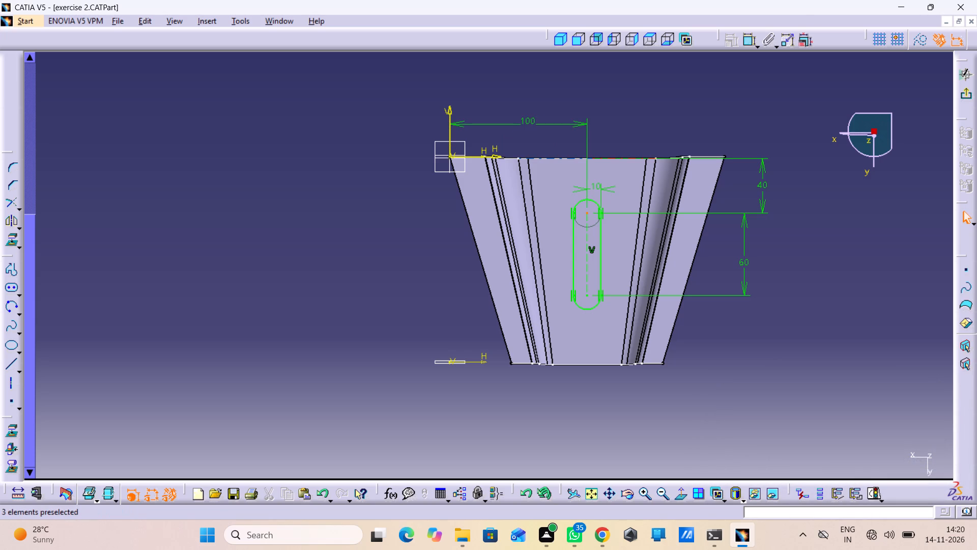
click(964, 96)
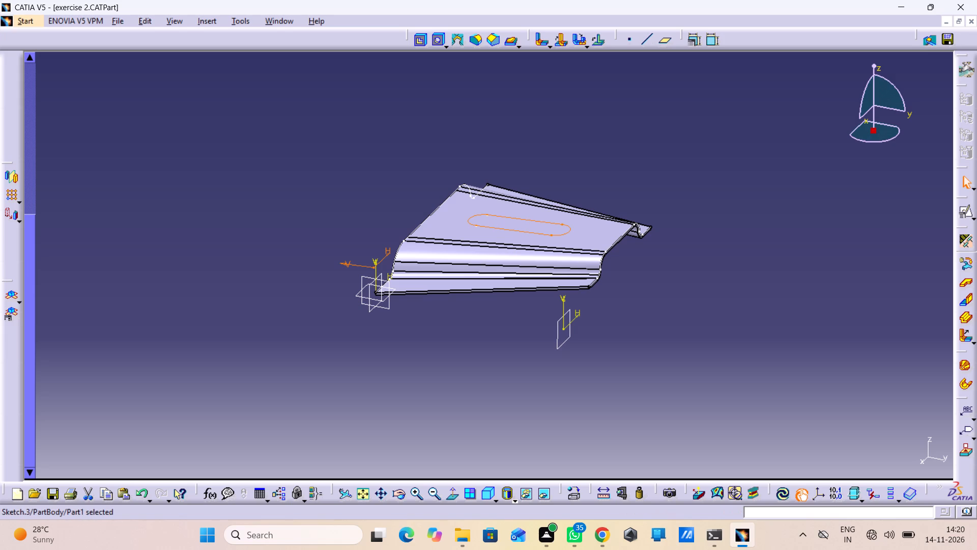
Cut the elongated hole sketch through the top face with a Sheetmetal standard cutout, end limit Up to next.
click(437, 41)
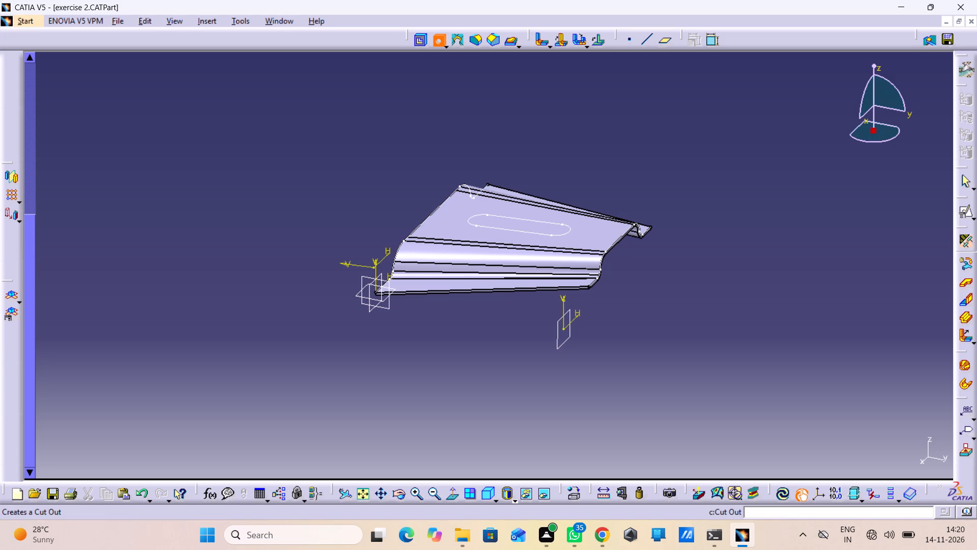
click(422, 35)
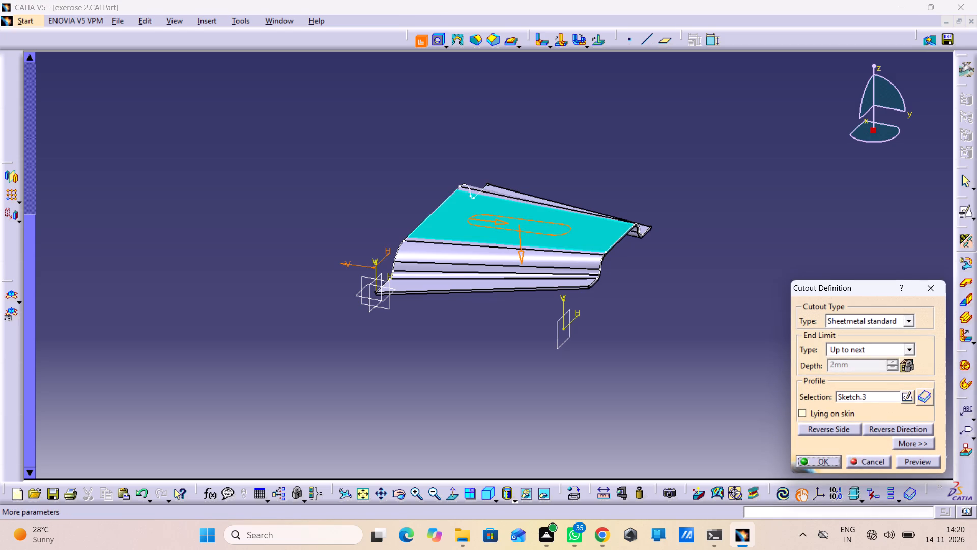
click(912, 462)
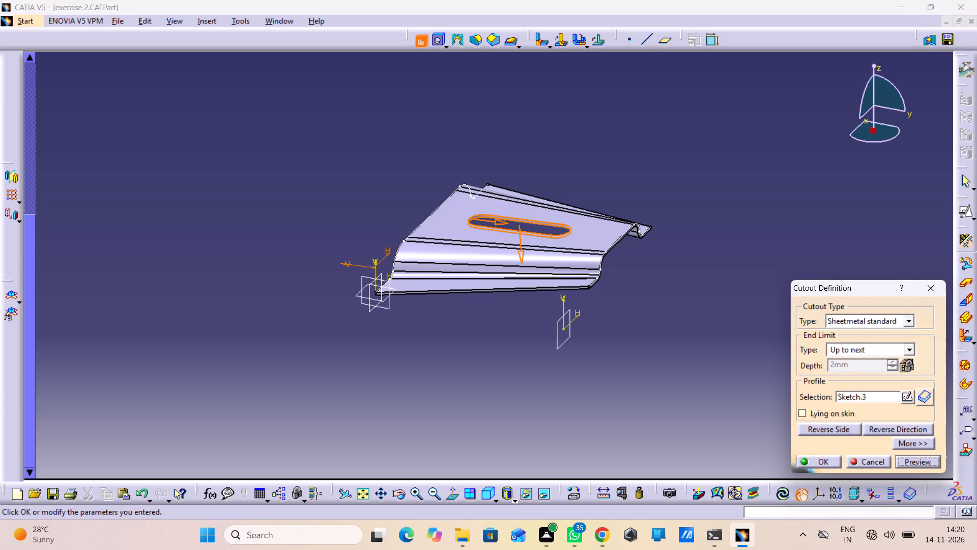
middle_drag(641, 360, 568, 293)
right_drag(641, 360, 568, 293)
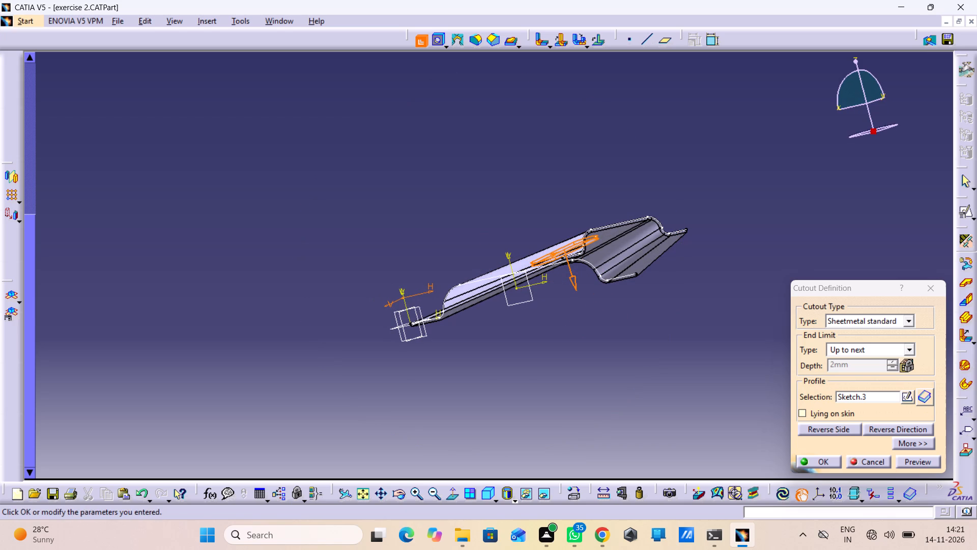
click(819, 466)
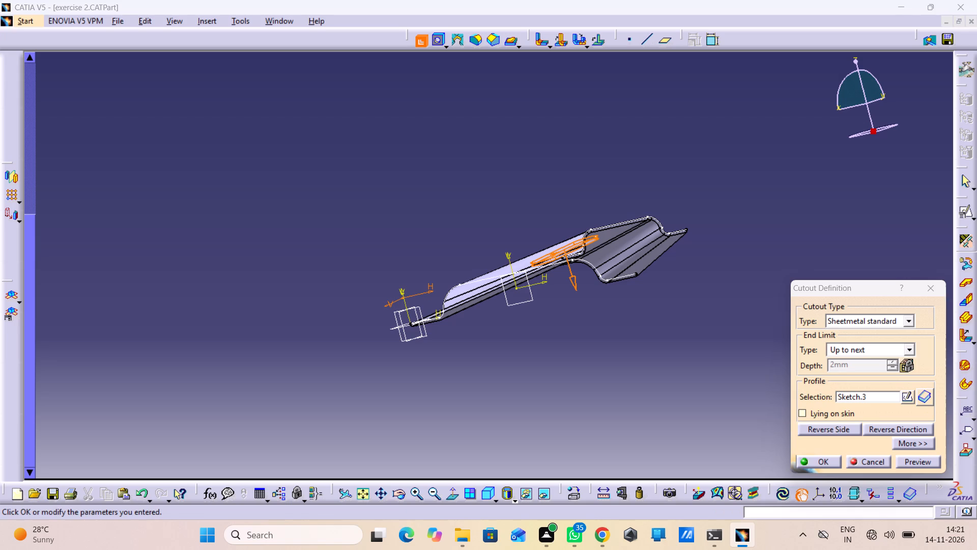
click(696, 456)
Increase the thickness in the sheet metal parameters to above 9 mm, keeping the 4 mm default bend radius.
middle_drag(704, 429, 685, 244)
right_drag(704, 429, 704, 414)
middle_drag(684, 243, 116, 331)
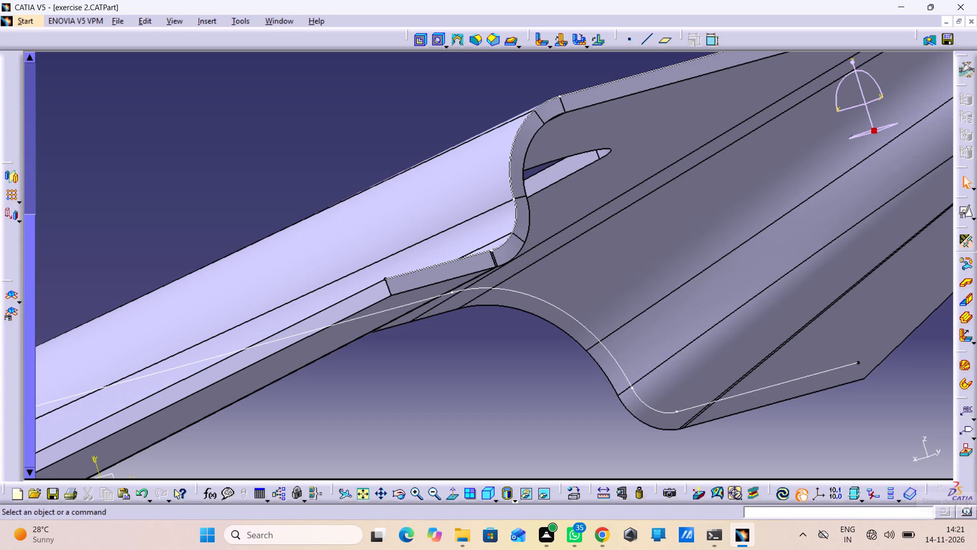
click(967, 239)
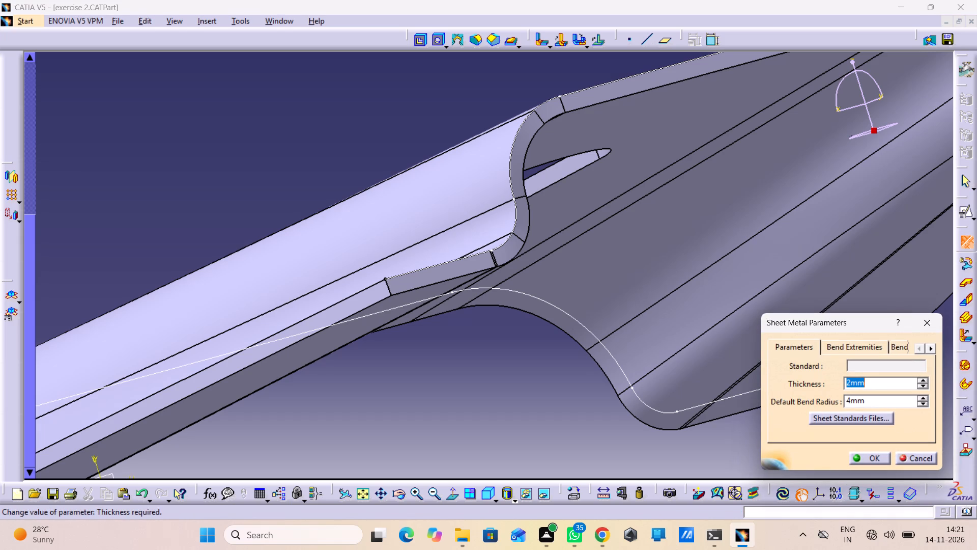
double_click(924, 381)
triple_click(924, 381)
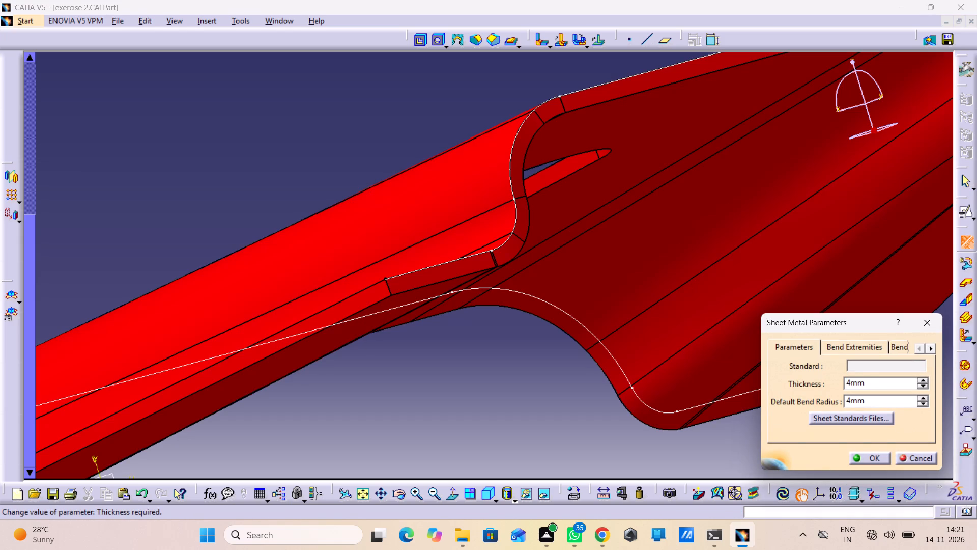
double_click(924, 381)
click(922, 380)
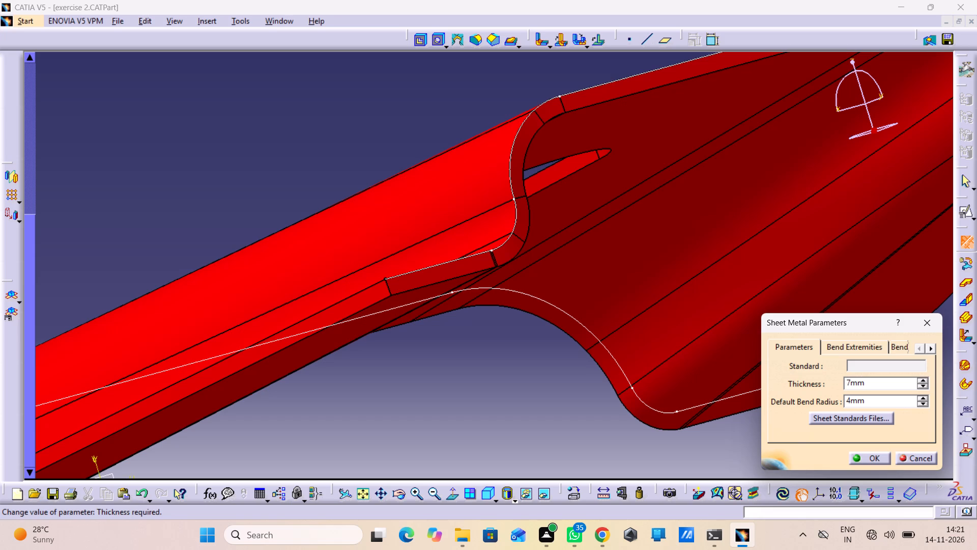
triple_click(922, 380)
click(922, 380)
click(922, 380)
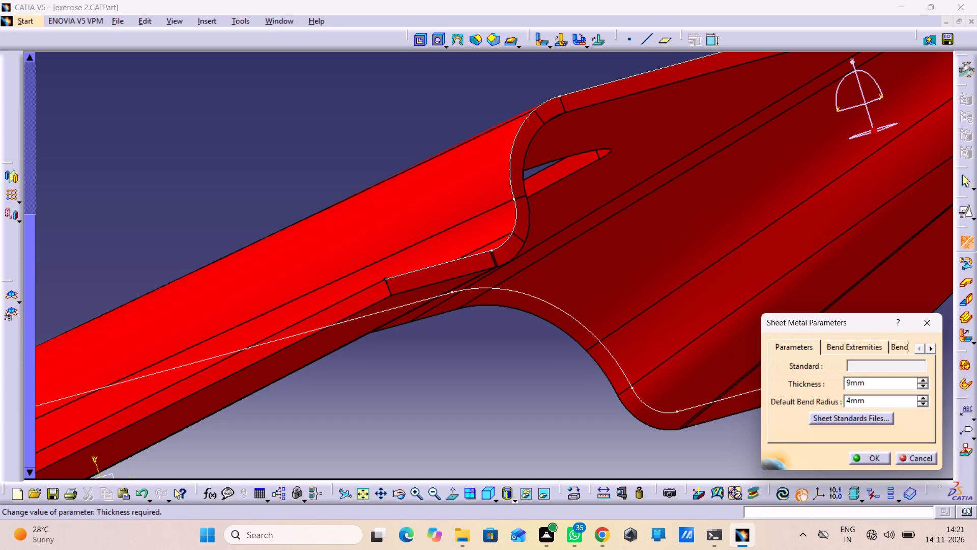
click(922, 380)
click(852, 456)
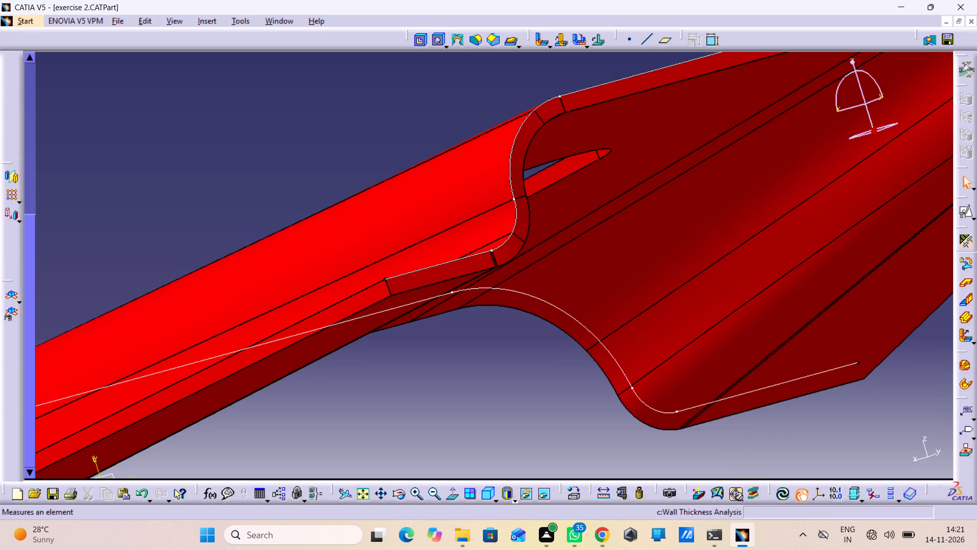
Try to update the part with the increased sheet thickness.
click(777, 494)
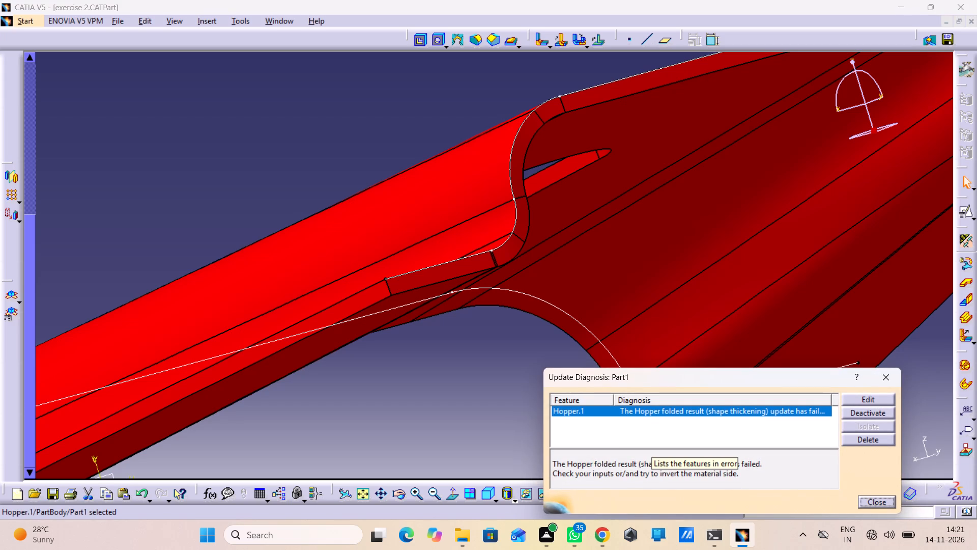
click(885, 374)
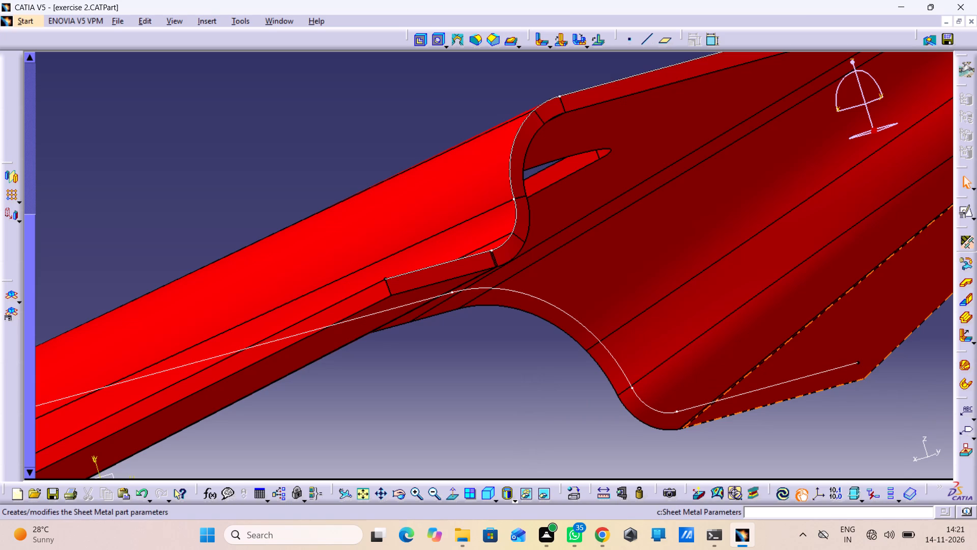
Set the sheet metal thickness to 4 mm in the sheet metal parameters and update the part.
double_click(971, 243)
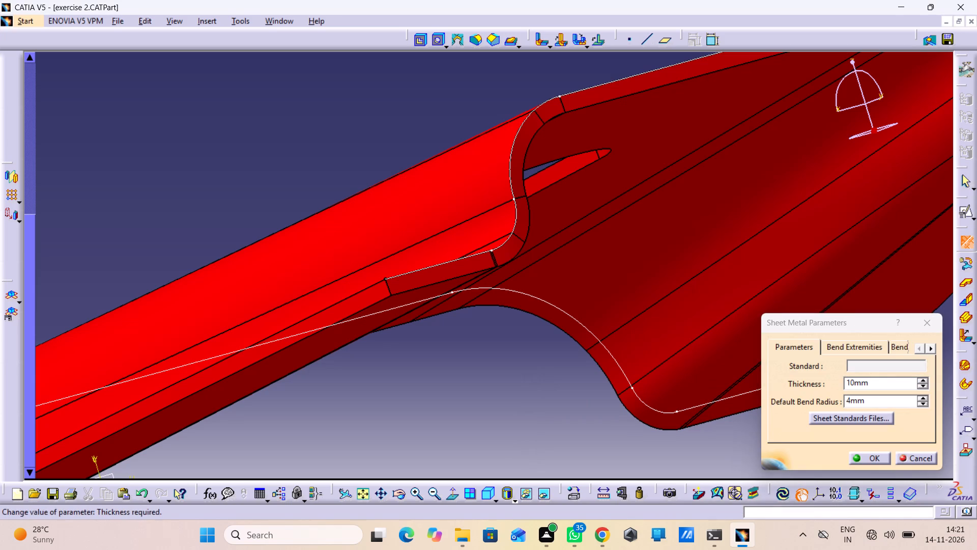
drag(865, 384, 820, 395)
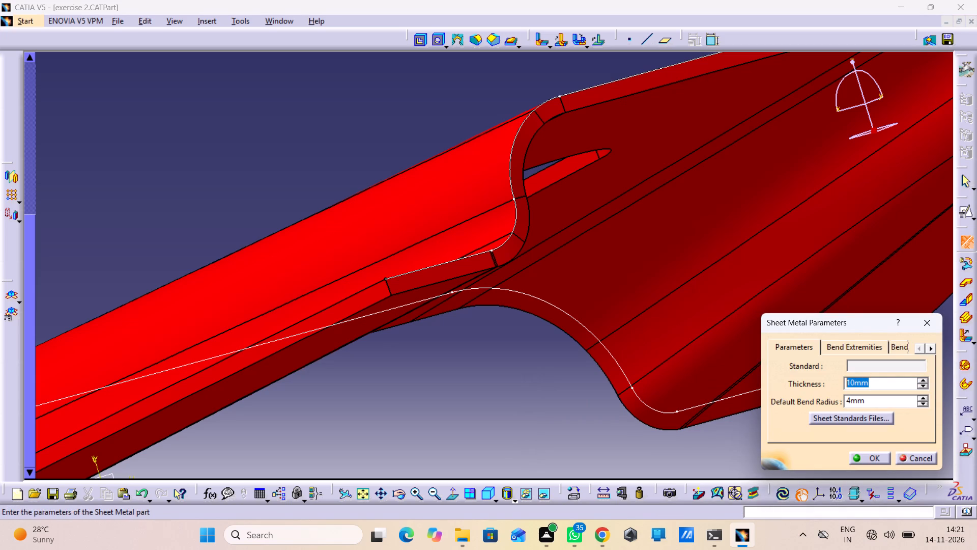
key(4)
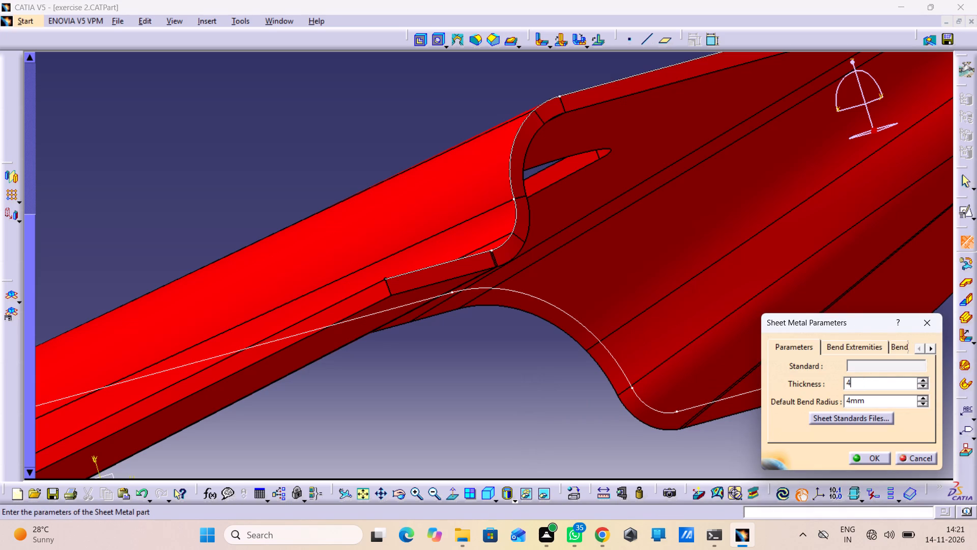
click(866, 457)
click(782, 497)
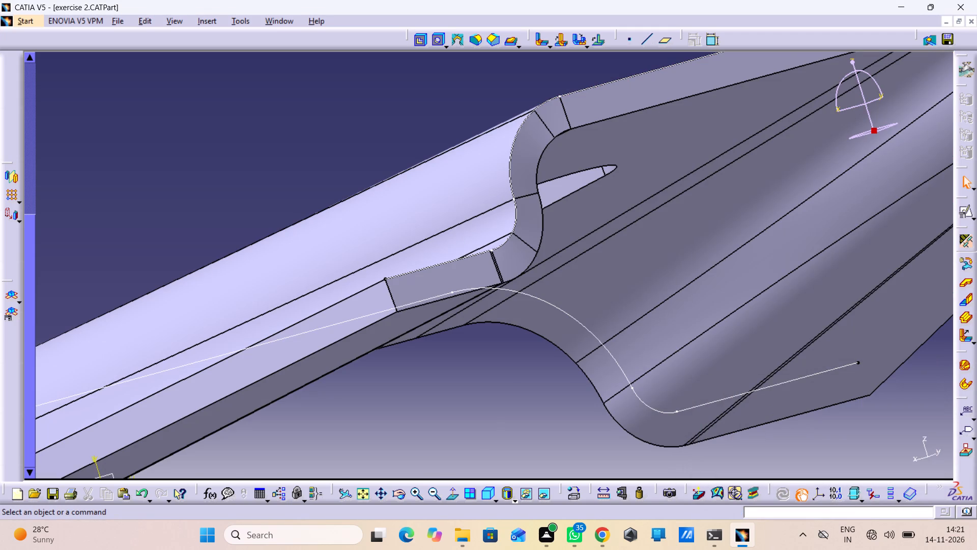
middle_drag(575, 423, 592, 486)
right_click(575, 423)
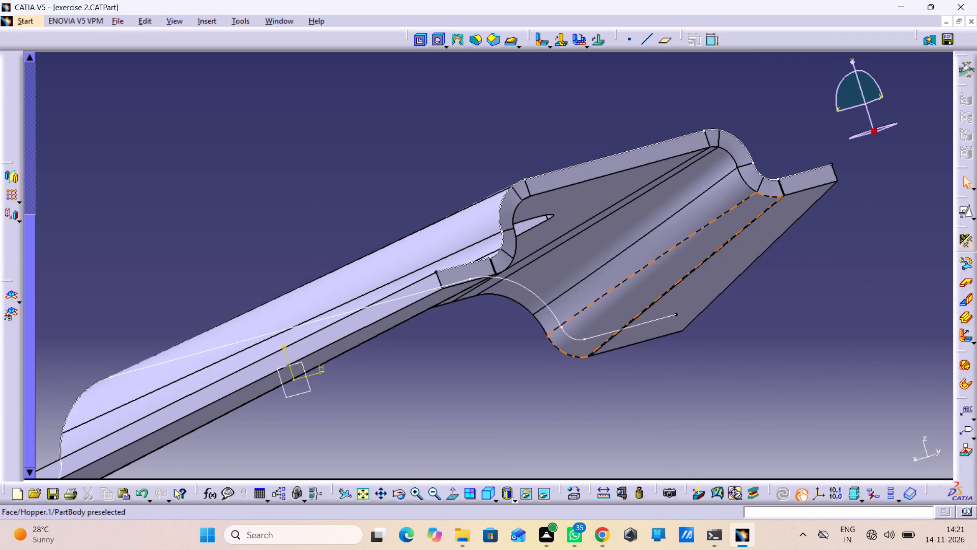
Set the sheet metal thickness to 2 mm, keeping the 4 mm default bend radius, and update the part.
double_click(962, 237)
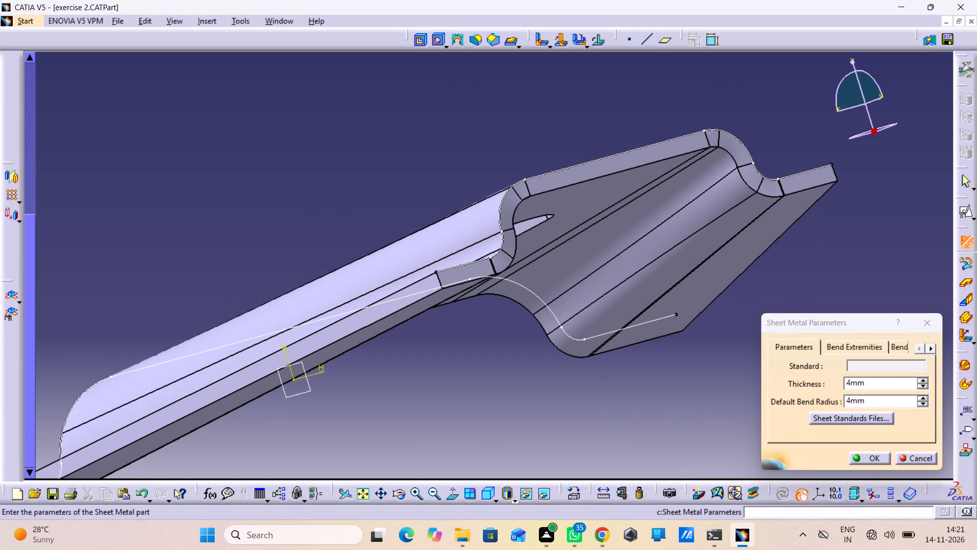
drag(856, 379, 825, 398)
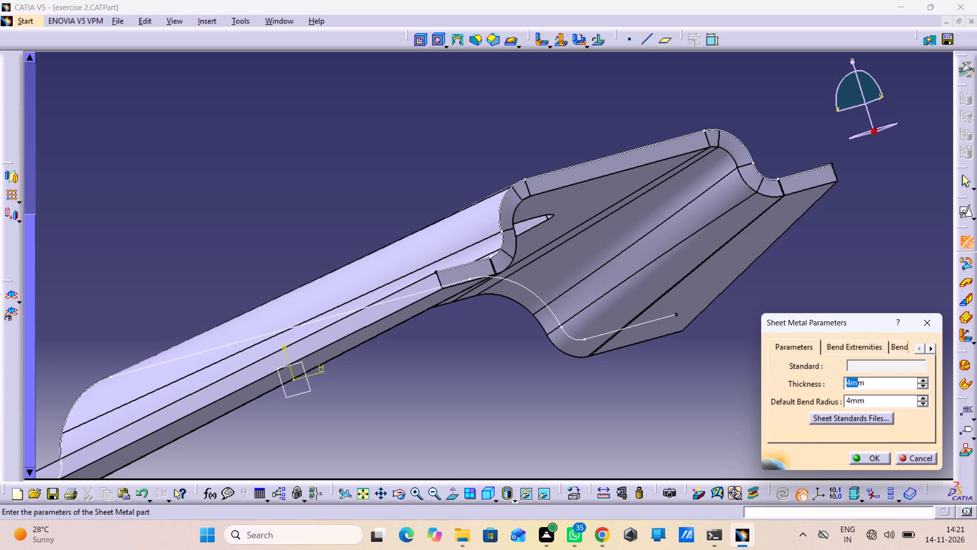
key(2)
drag(873, 384, 855, 383)
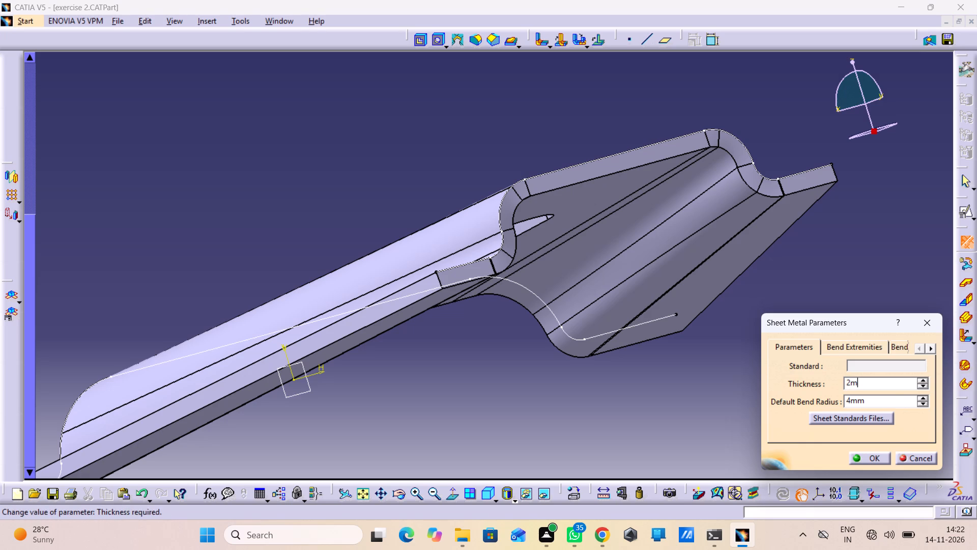
key(BackSpace)
key(Return)
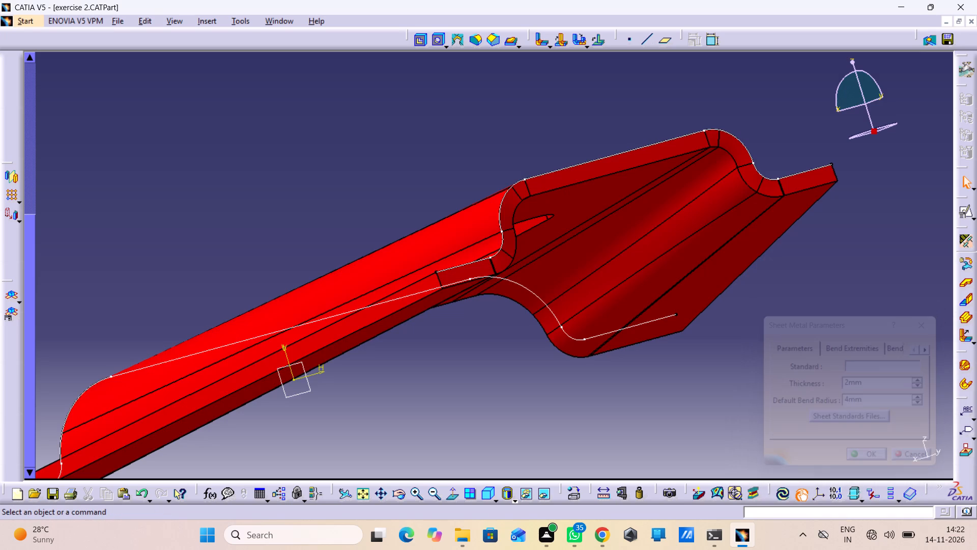
click(780, 499)
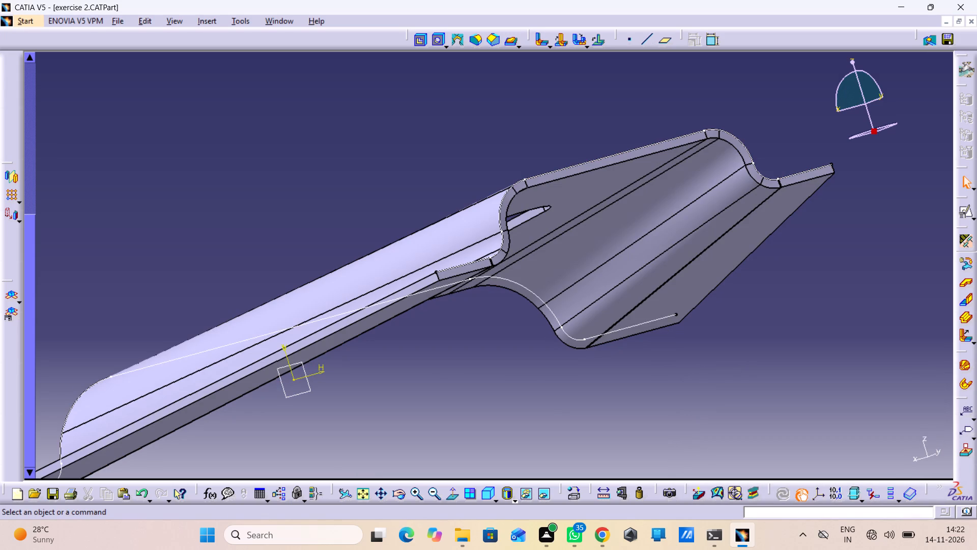
click(966, 243)
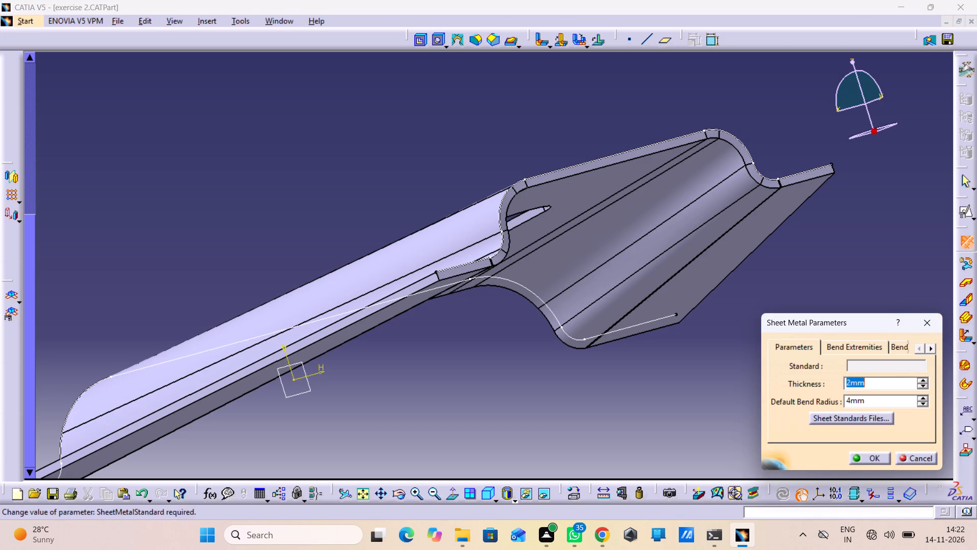
click(930, 320)
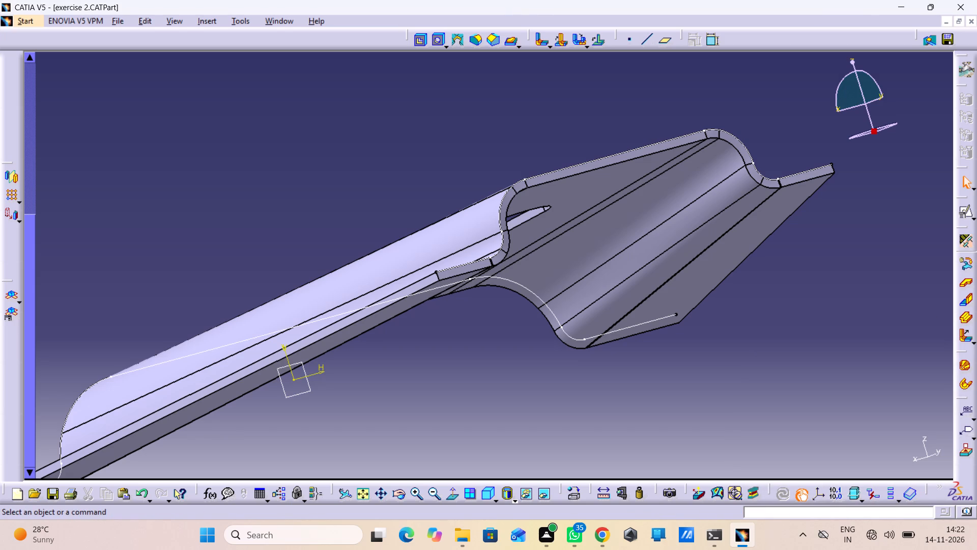
Hide the two top hat profile sketches, Sketch.1 and Sketch.2, at the ends of the hopper.
right_click(631, 328)
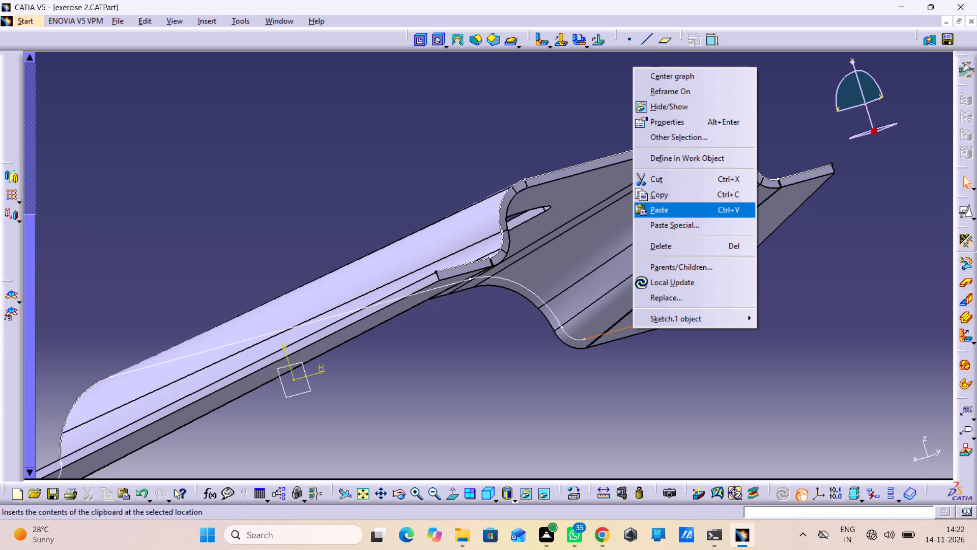
click(640, 112)
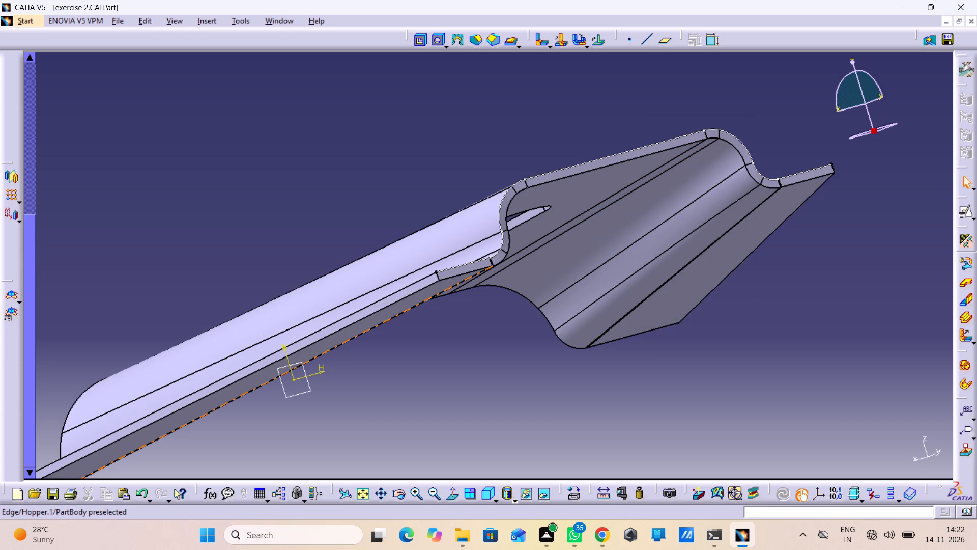
middle_drag(414, 310, 432, 379)
right_click(414, 310)
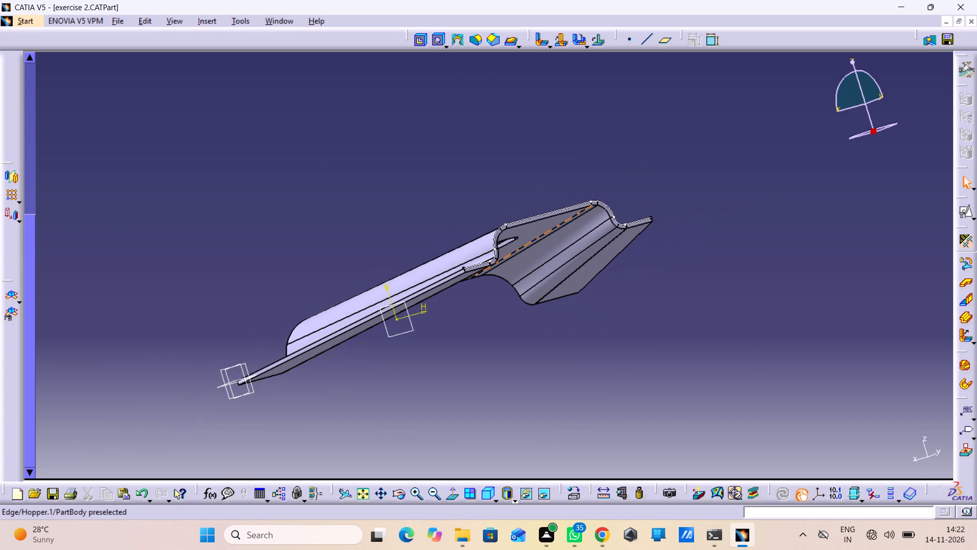
middle_drag(488, 206, 502, 273)
right_drag(488, 206, 502, 273)
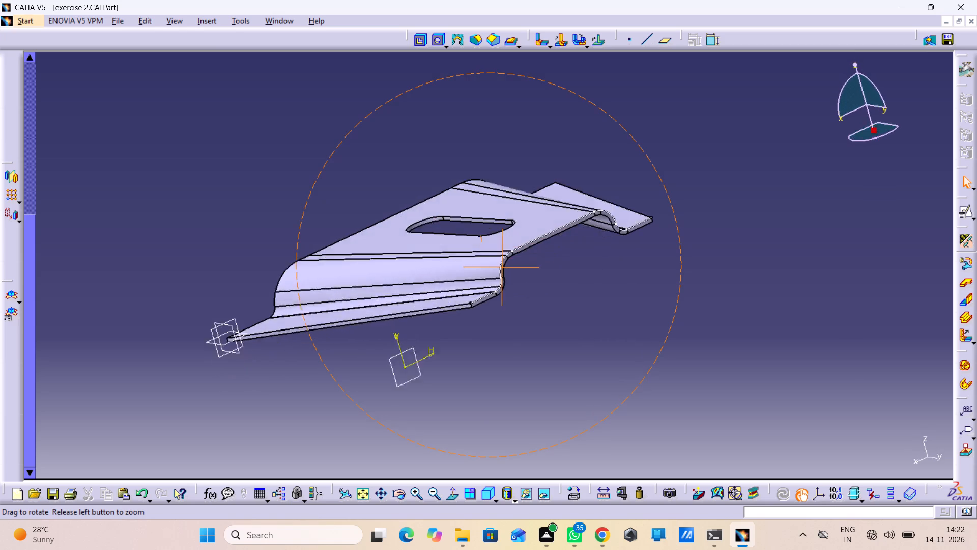
right_drag(502, 273, 513, 383)
middle_drag(502, 273, 513, 385)
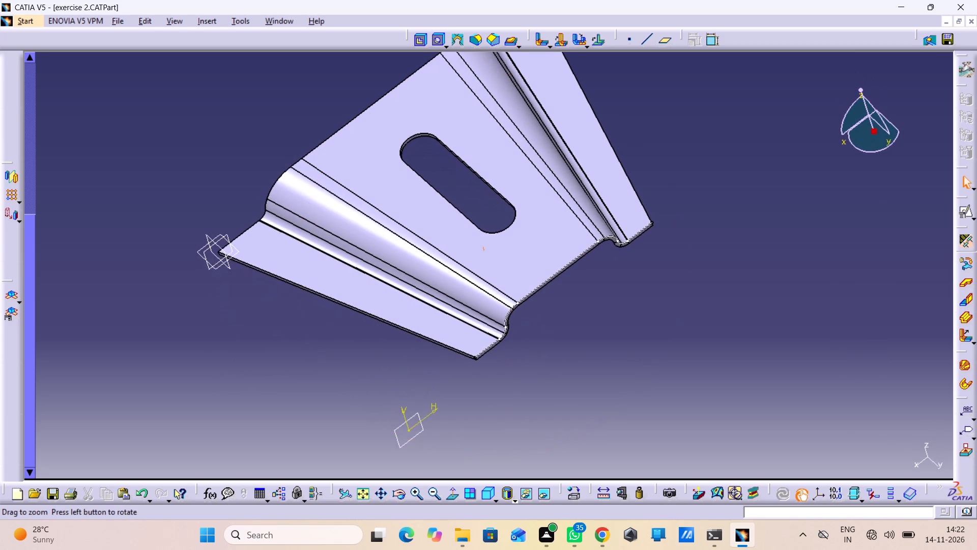
middle_drag(513, 385, 512, 386)
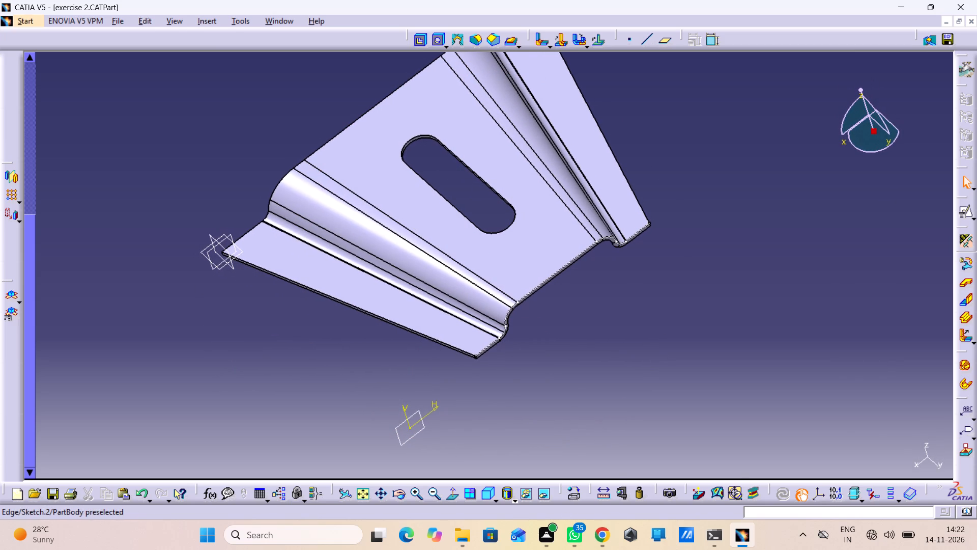
right_click(617, 243)
click(631, 281)
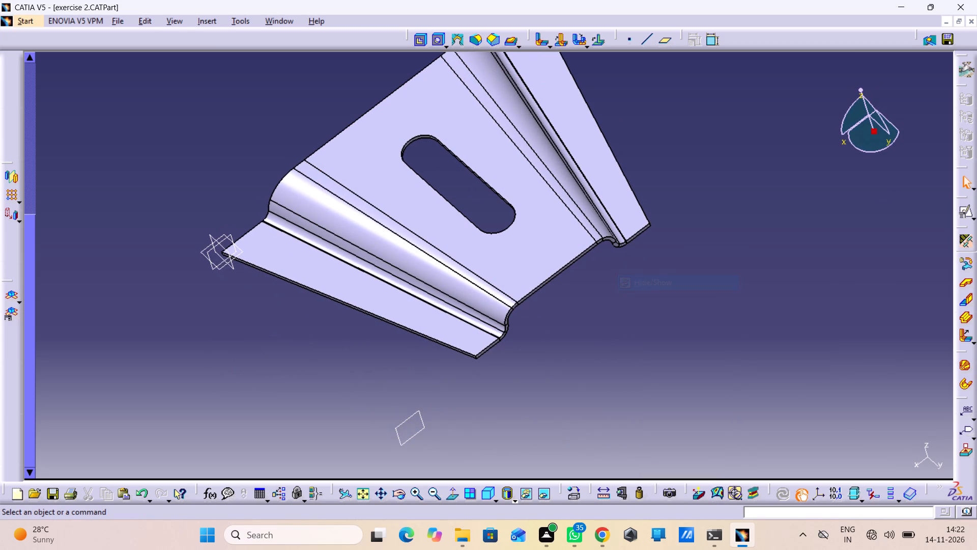
Hide the offset reference plane Plane.1 below the hopper and clear the selection.
middle_drag(597, 287, 601, 295)
right_click(597, 287)
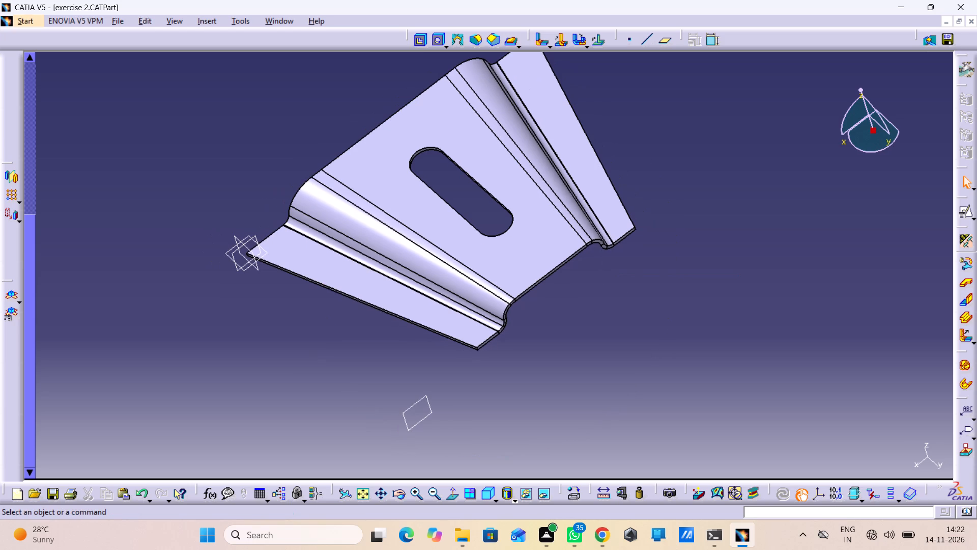
middle_drag(601, 295, 608, 311)
right_click(601, 295)
middle_drag(610, 326, 588, 367)
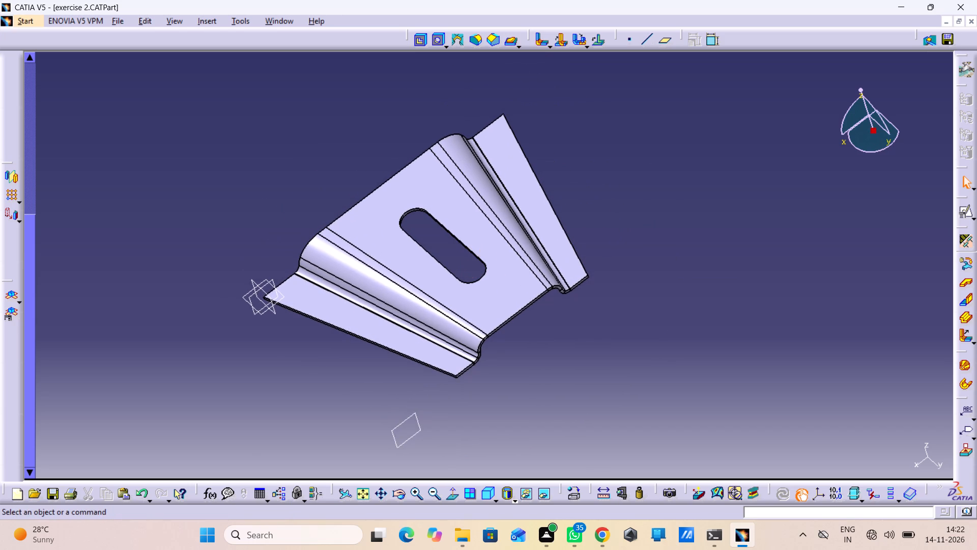
middle_drag(512, 360, 541, 307)
scroll(517, 316, down, 1)
right_click(430, 369)
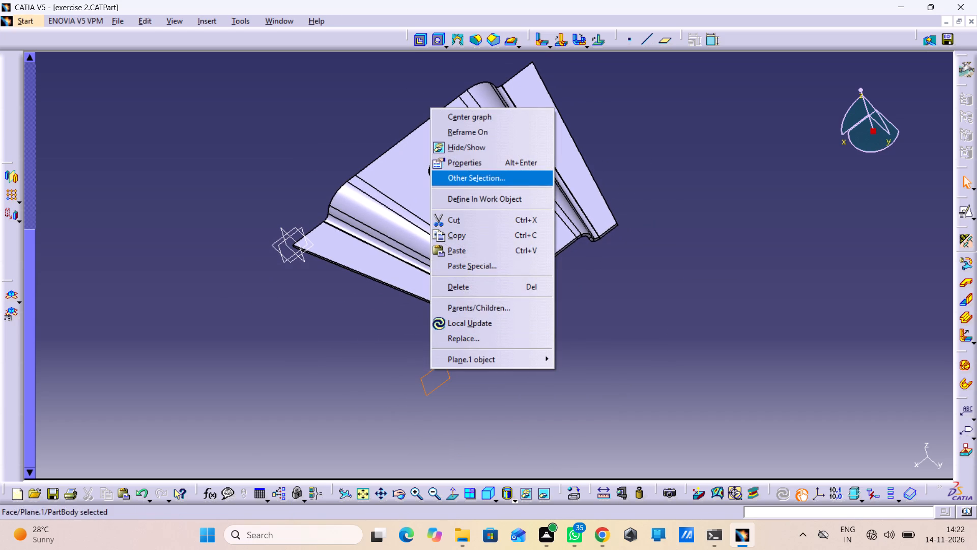
click(481, 154)
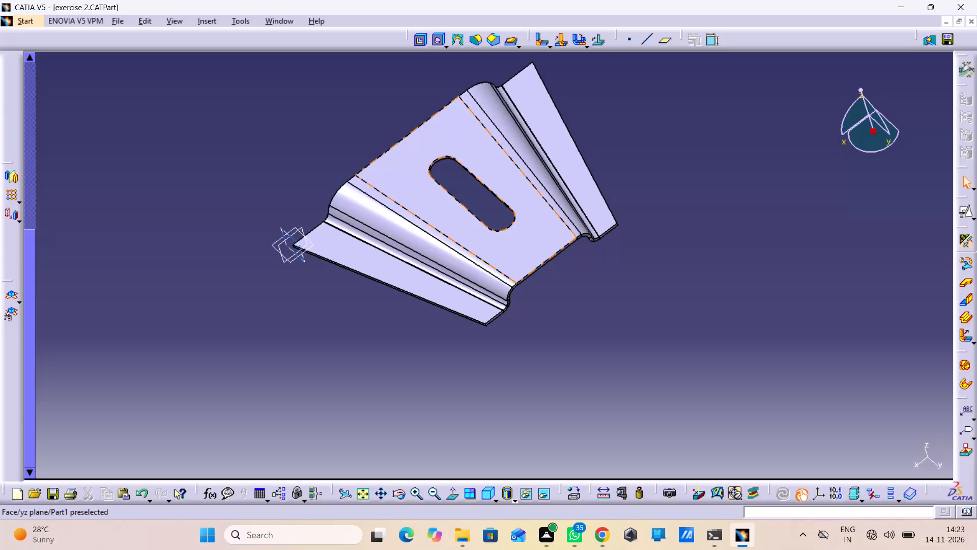
click(400, 342)
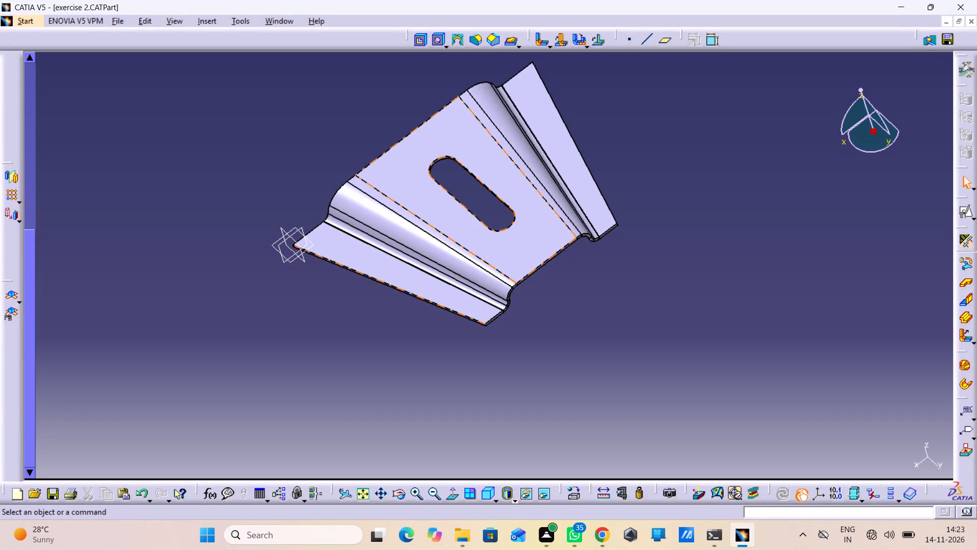
click(515, 223)
click(563, 276)
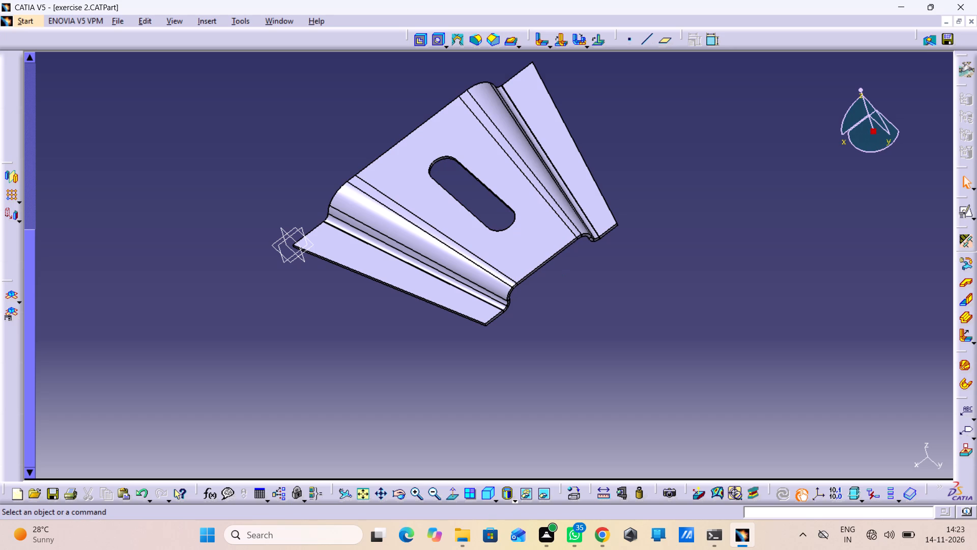
Save the exercise 2 part.
key(ctrl+s)
Print the whole document with Microsoft Print to PDF, saving the output as exercis2 in the shhet module folder under Desktop > CATIA.
key(ctrl+p)
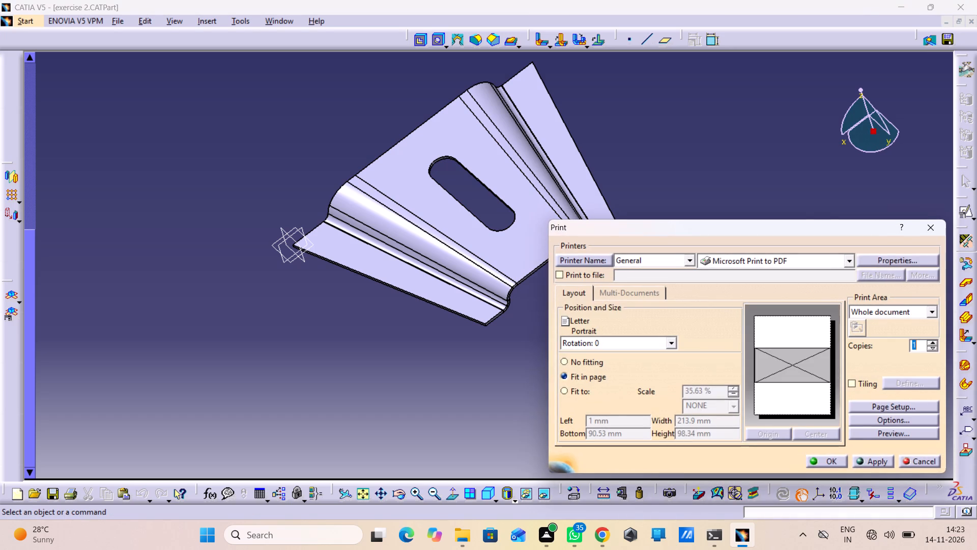
click(835, 460)
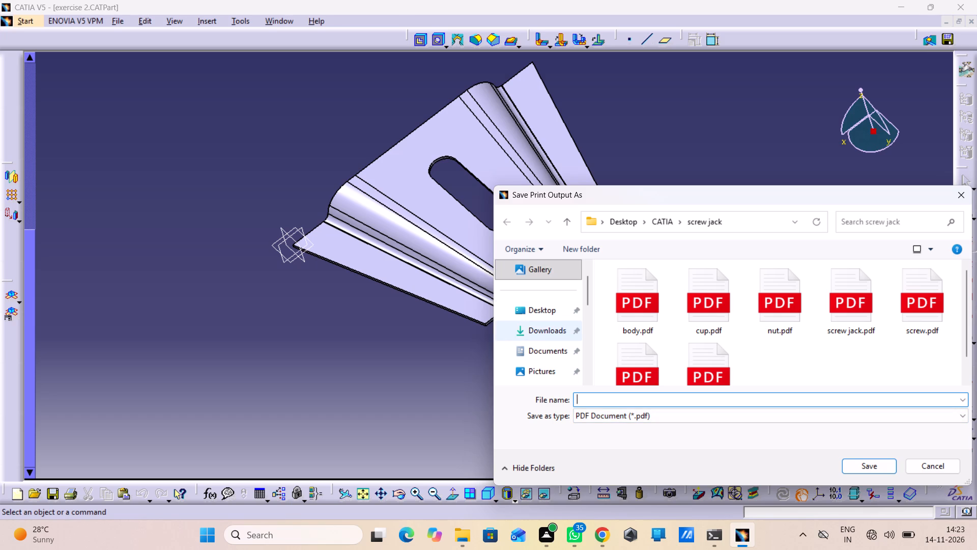
double_click(532, 313)
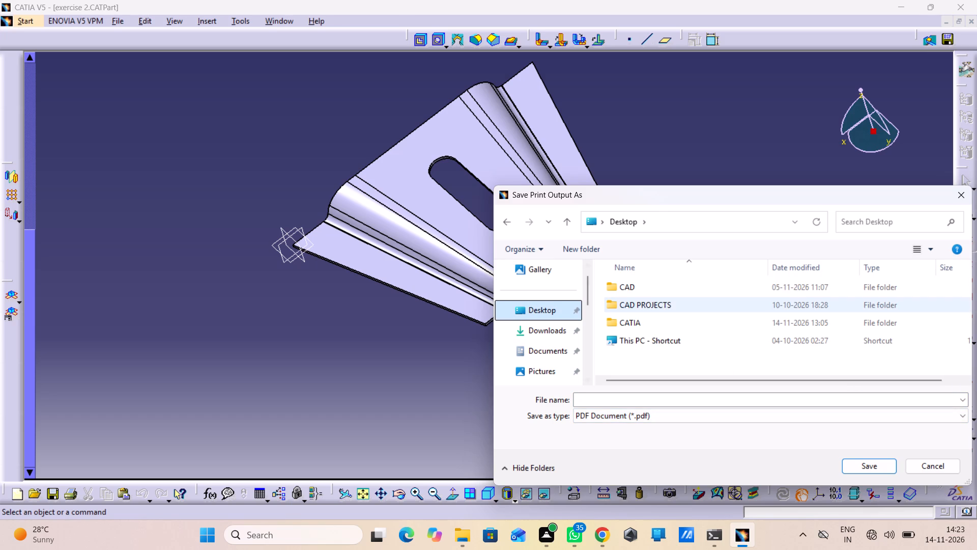
double_click(627, 319)
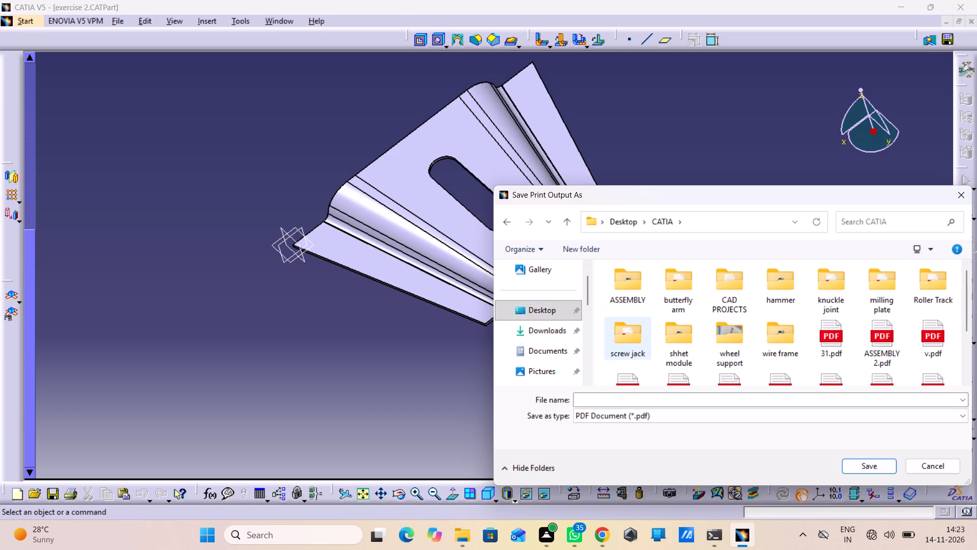
scroll(684, 312, down, 3)
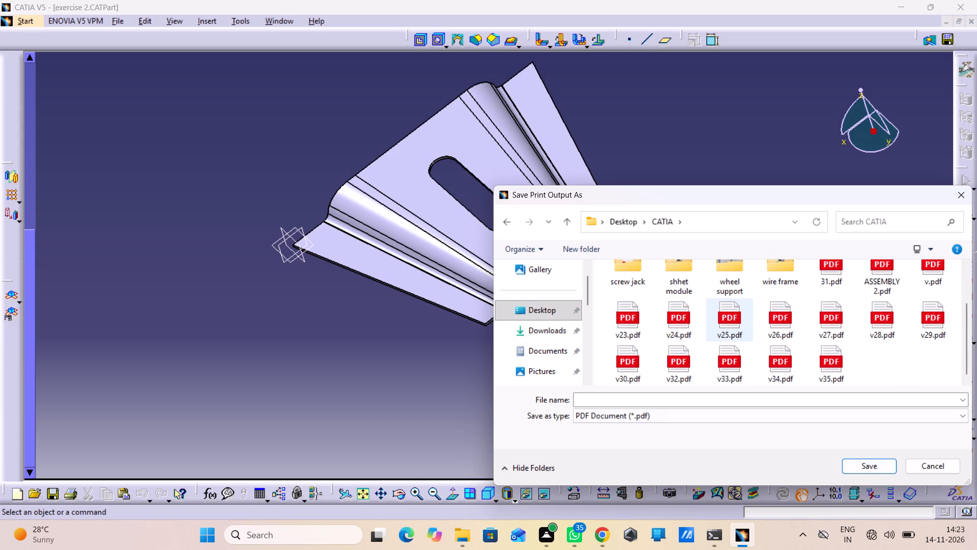
scroll(710, 304, up, 1)
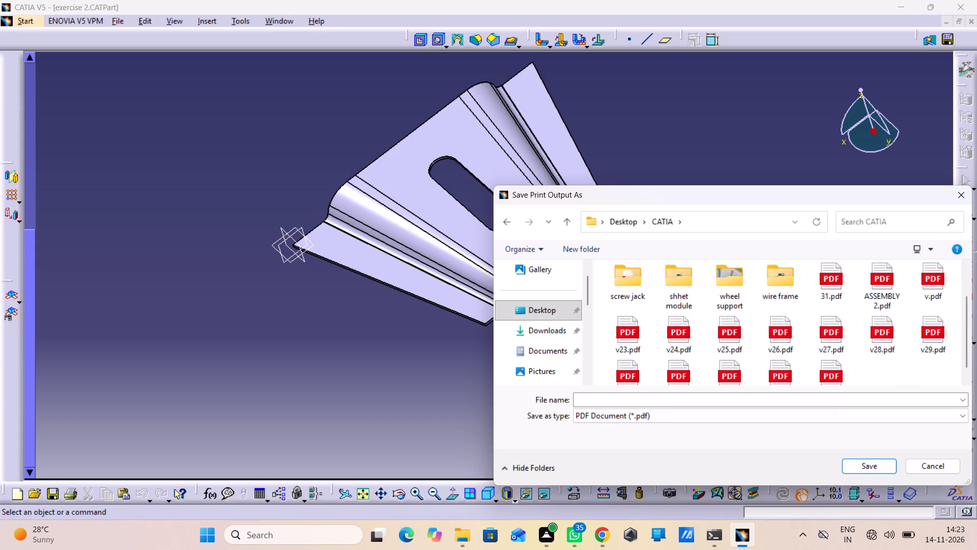
double_click(681, 301)
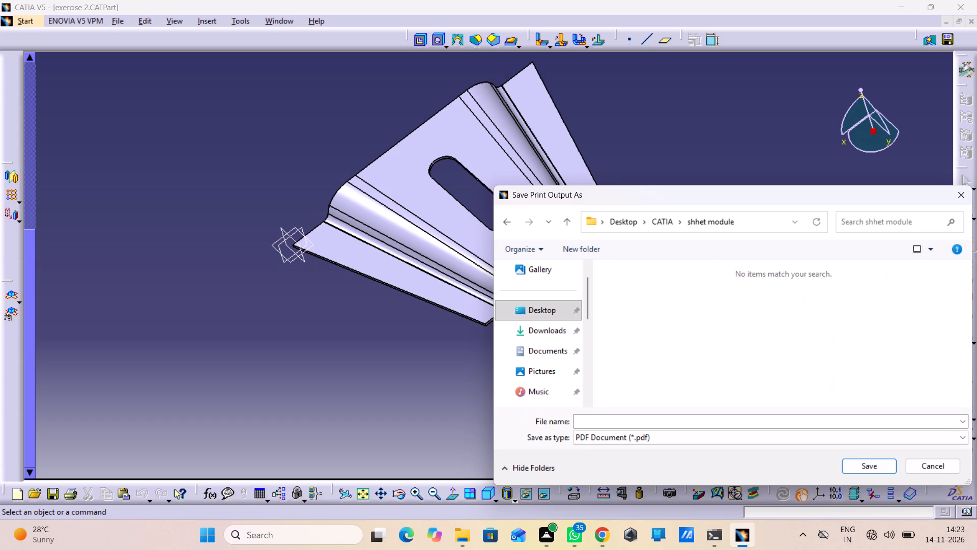
click(649, 418)
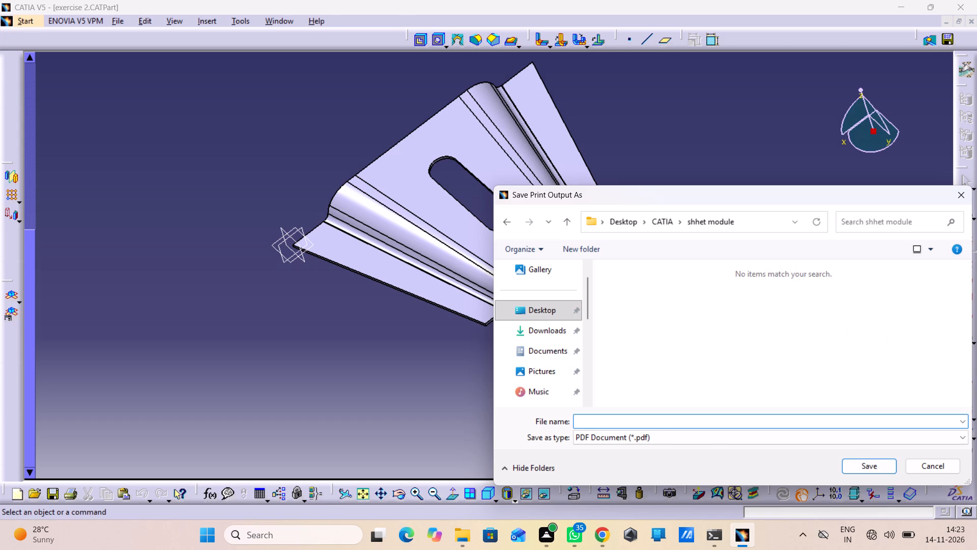
text(ev)
key(BackSpace)
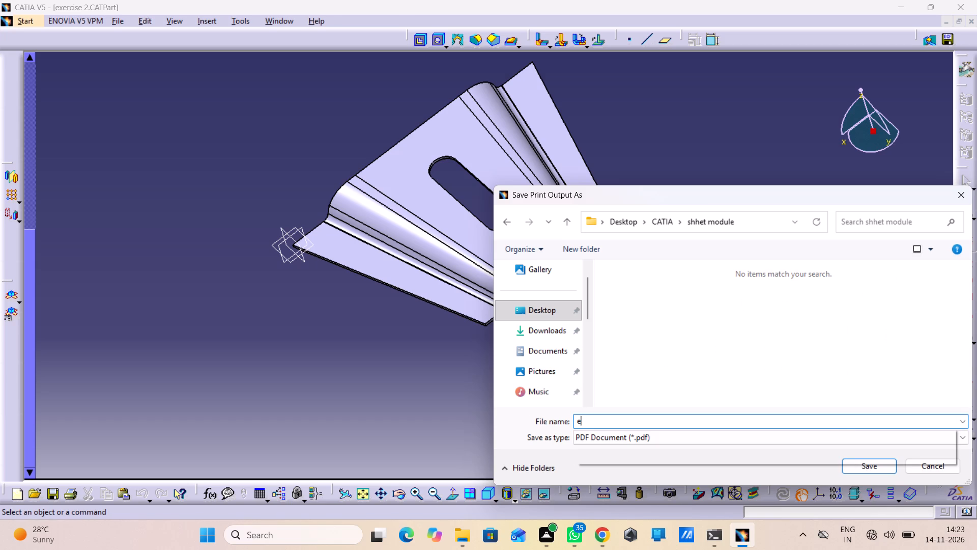
text(xerc)
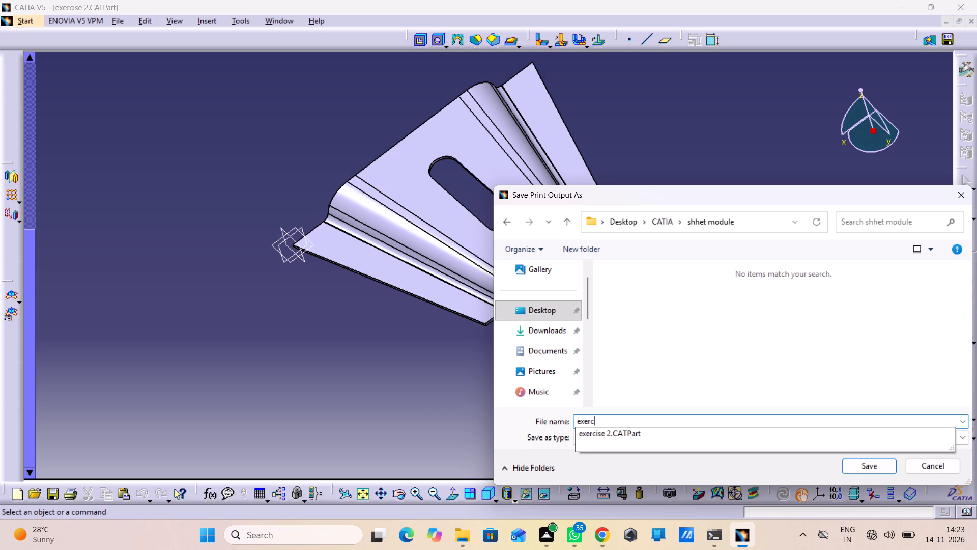
text(is)
key(2)
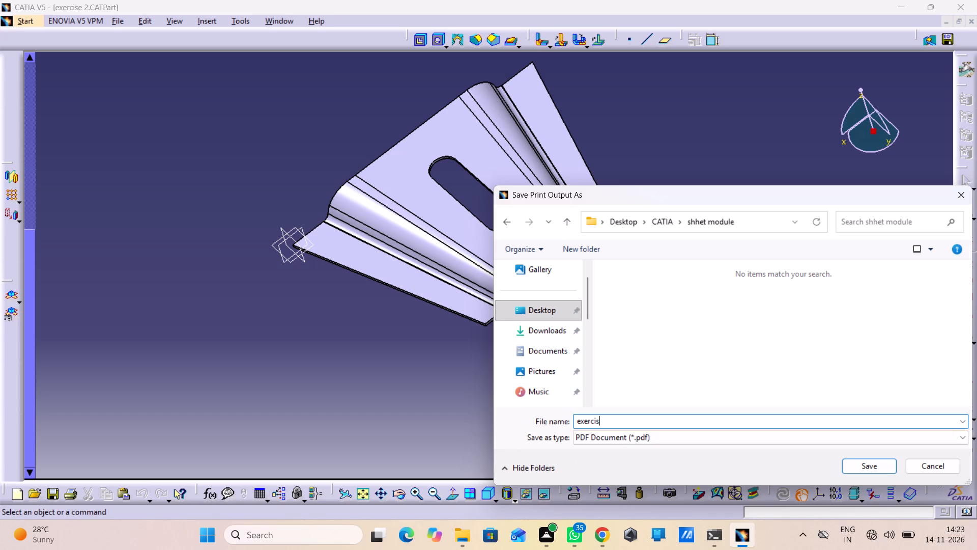
key(Return)
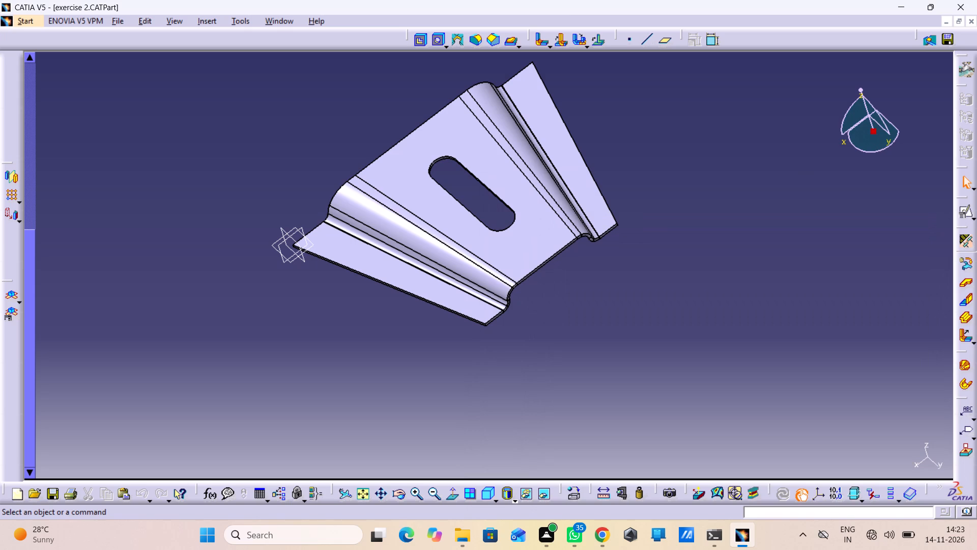
Save the exercise 2 part again.
key(ctrl+s)
key(ctrl+s)
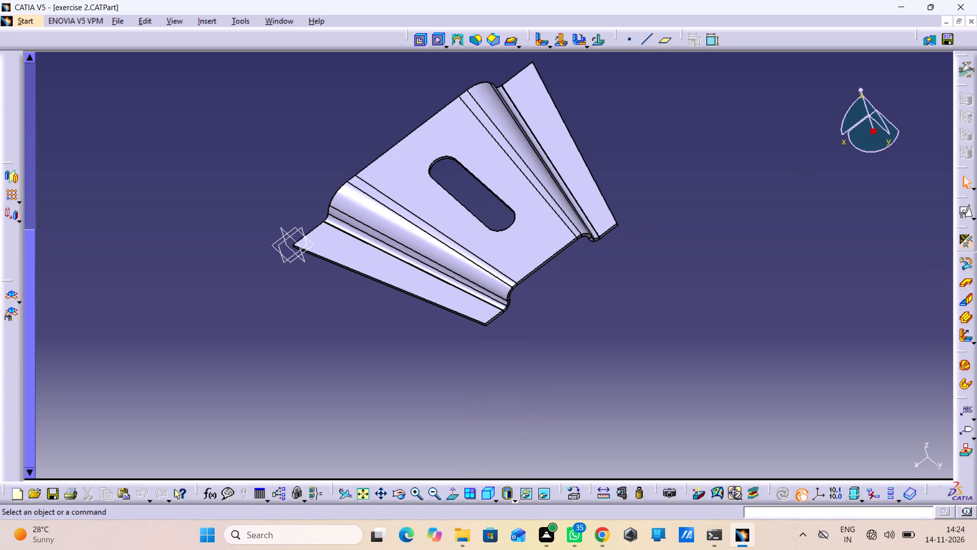